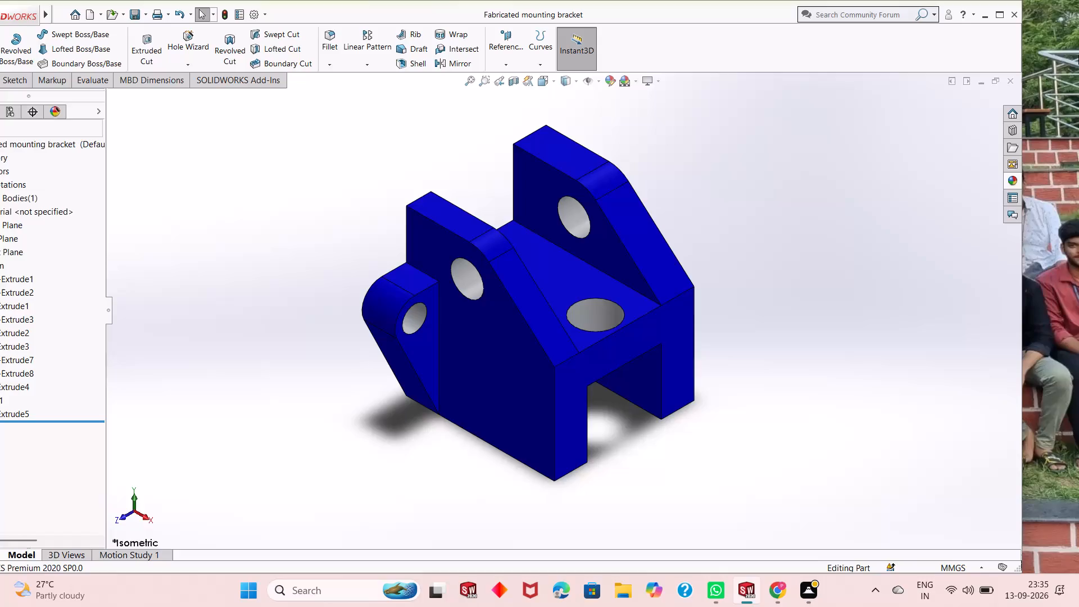
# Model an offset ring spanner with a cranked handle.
# Maximize the window and close the Fabricated mounting bracket document.
pyautogui.click(996, 16)
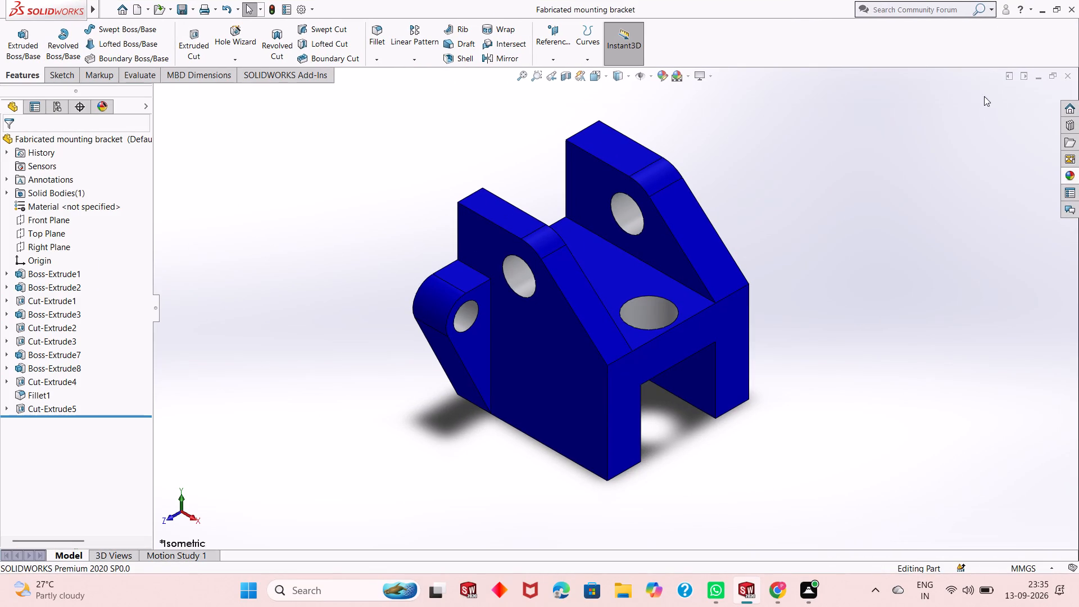
pyautogui.click(1071, 73)
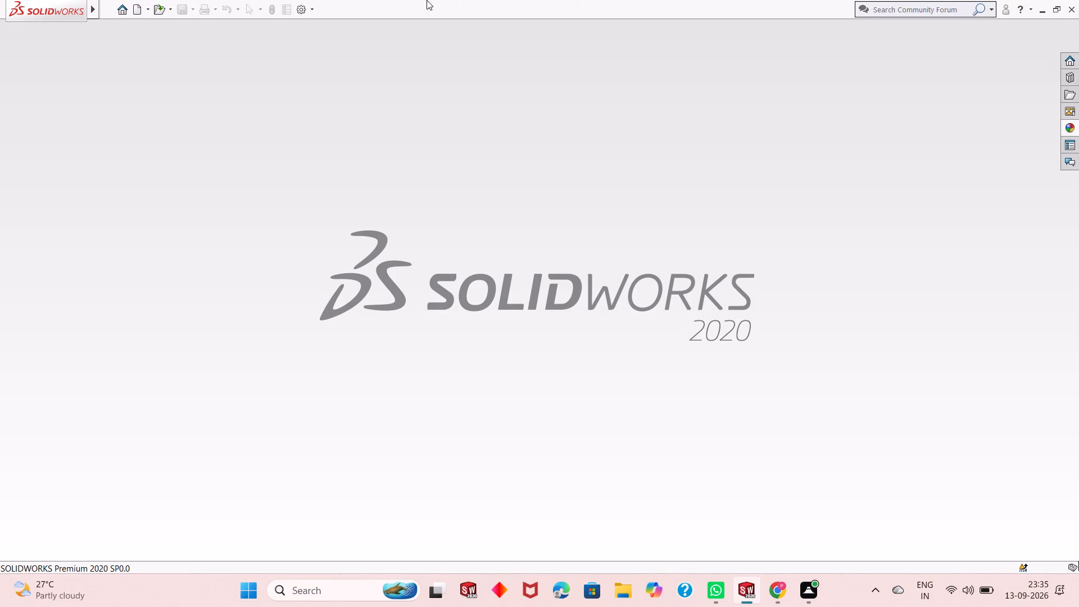
# Create a new part document.
pyautogui.click(135, 13)
pyautogui.doubleClick(248, 274)
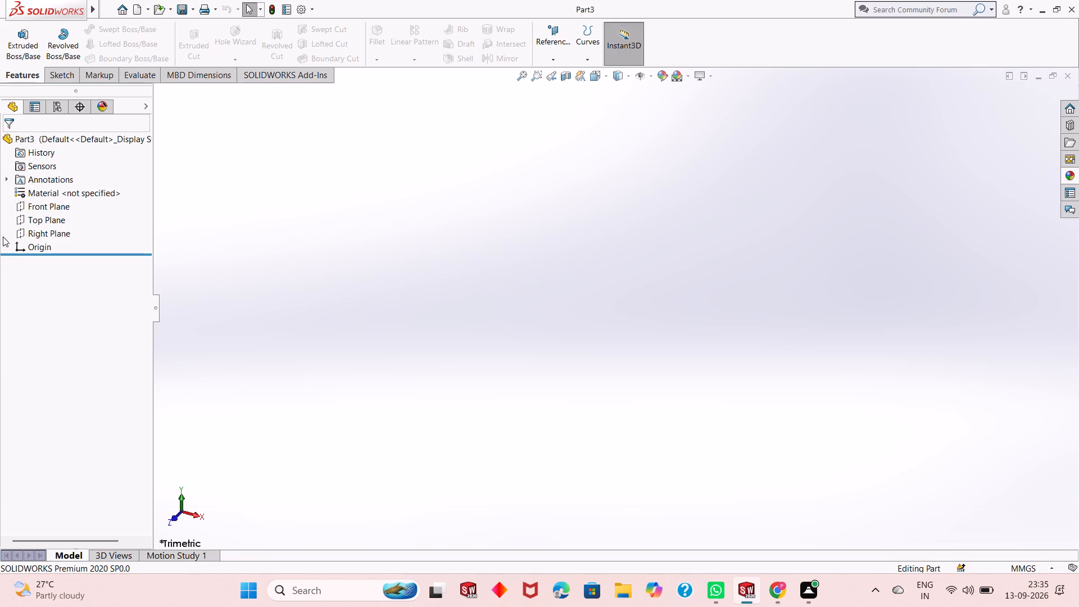
# Sketch a center rectangle about 173.6 mm by 49.5 mm on the Top Plane, centred on the origin.
pyautogui.click(57, 209)
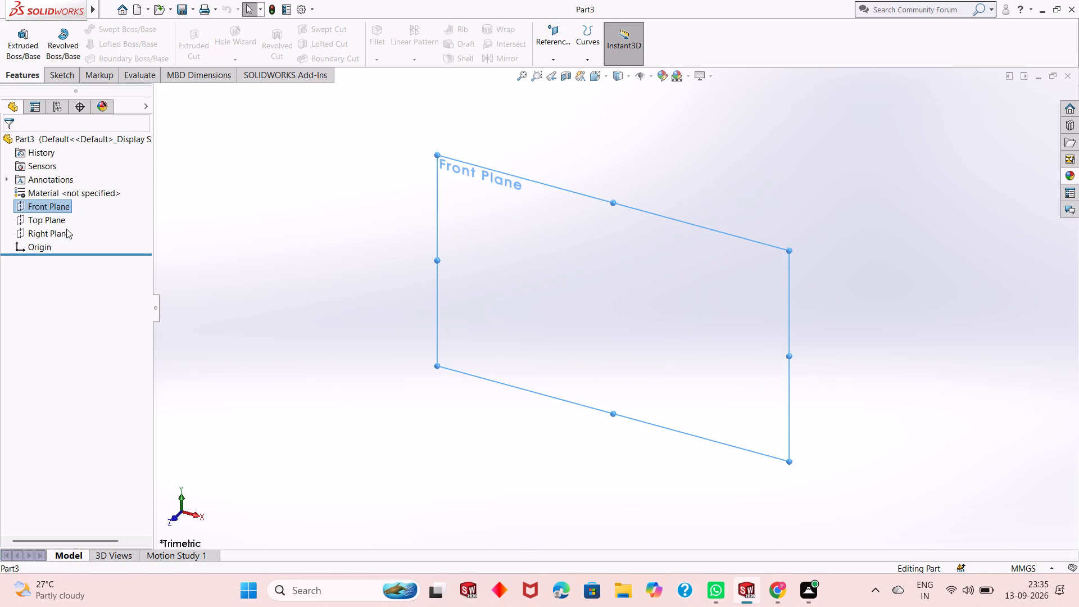
pyautogui.click(55, 221)
pyautogui.click(59, 207)
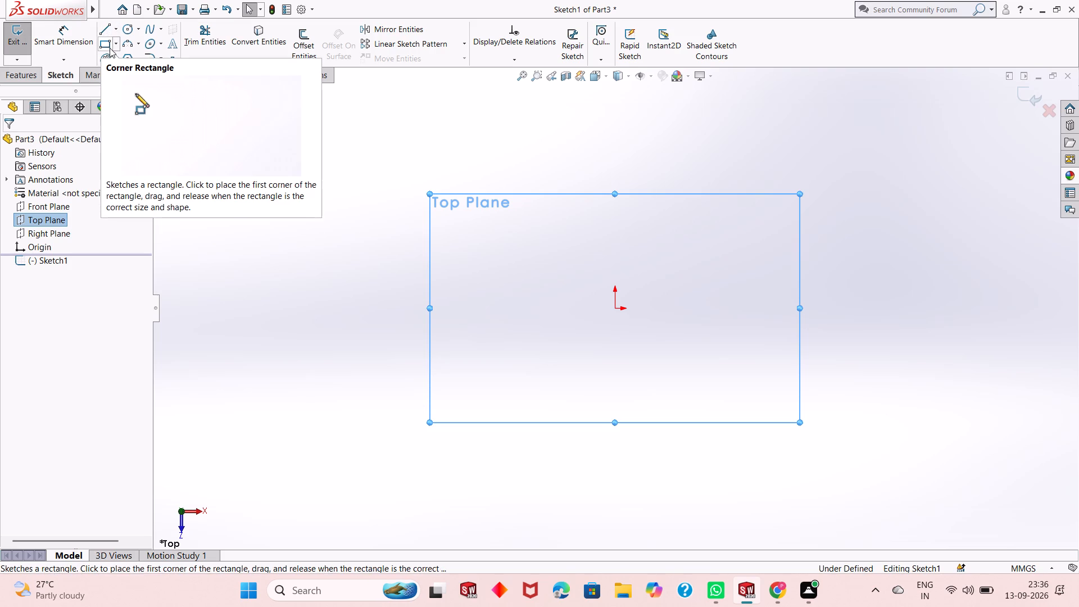
pyautogui.click(106, 46)
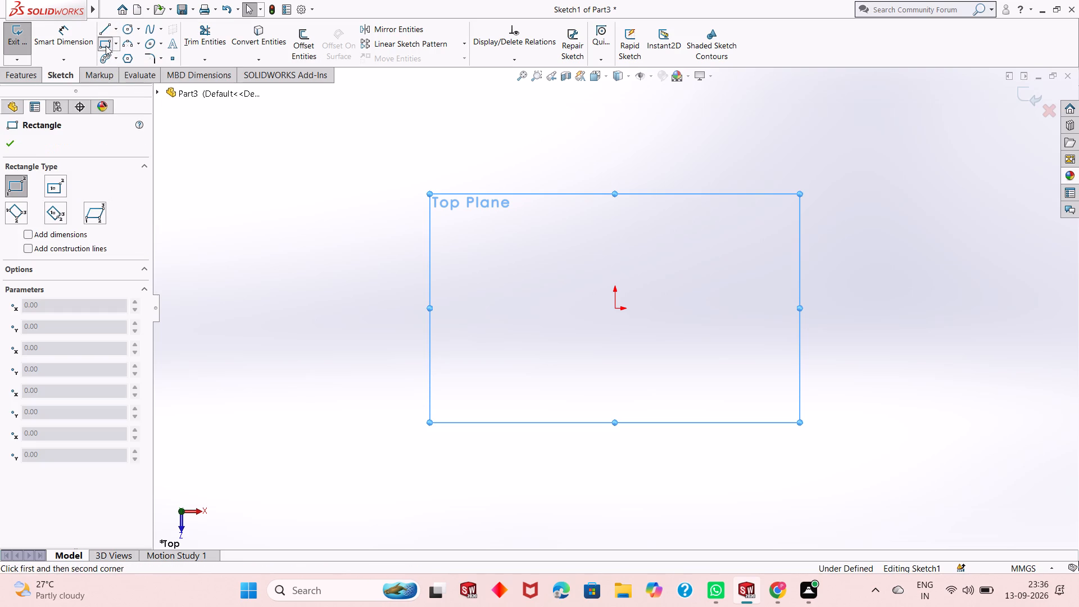
pyautogui.click(115, 48)
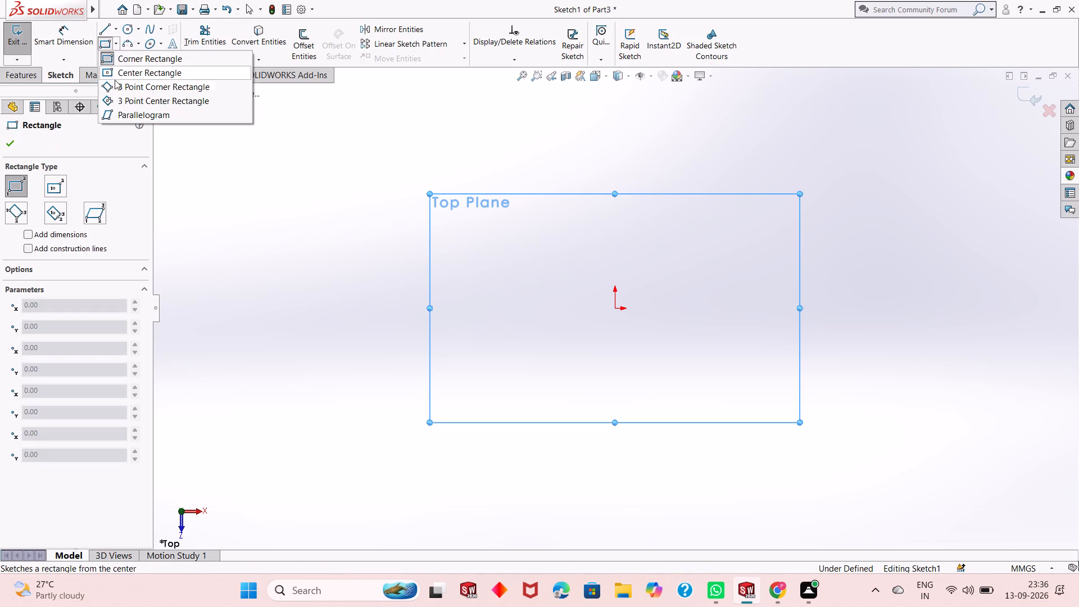
pyautogui.click(120, 75)
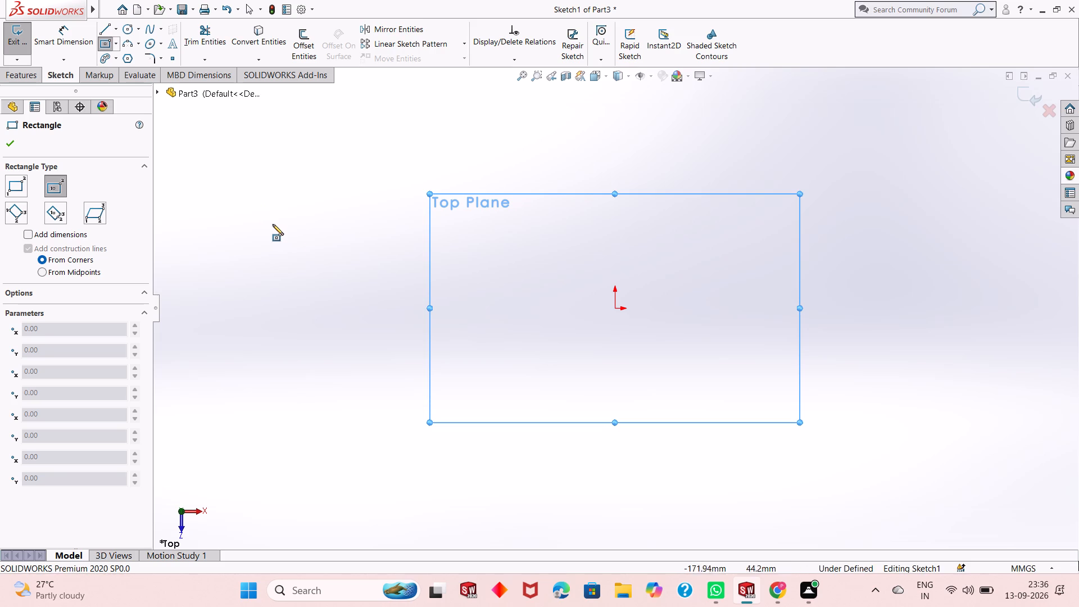
pyautogui.click(616, 307)
pyautogui.click(795, 257)
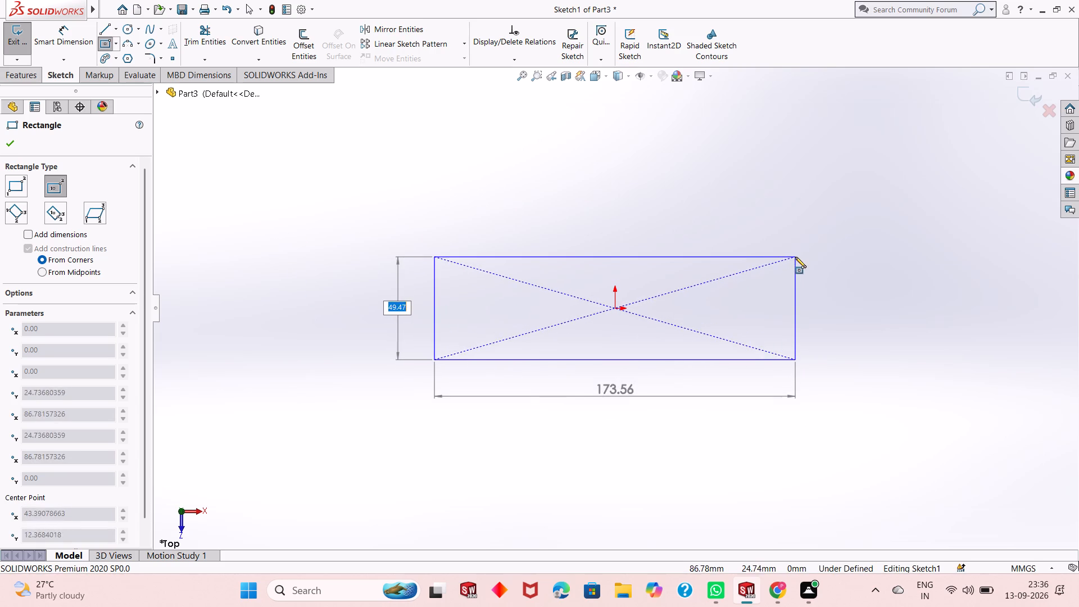
pyautogui.rightClick(795, 257)
pyautogui.click(809, 261)
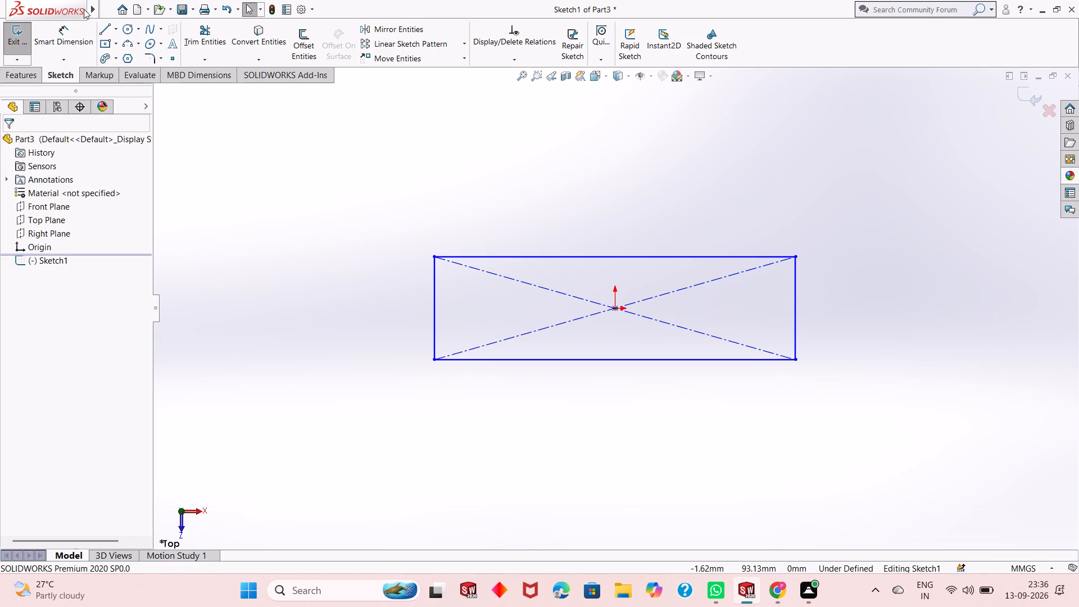
# Dimension the rectangle to 128.74 mm along its horizontal side and 52 mm along its vertical side.
pyautogui.click(60, 42)
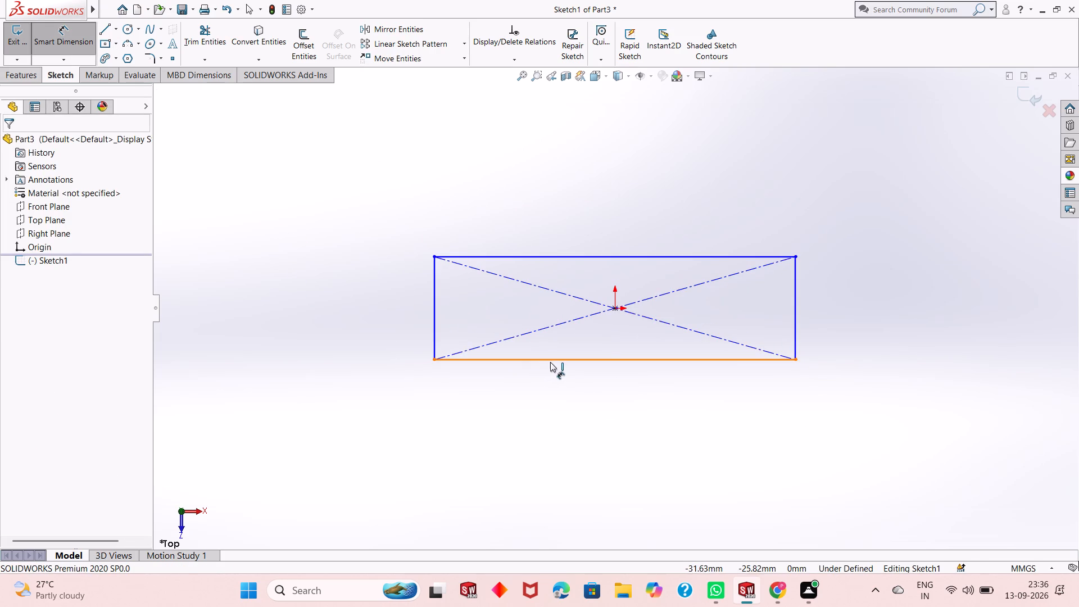
pyautogui.click(555, 360)
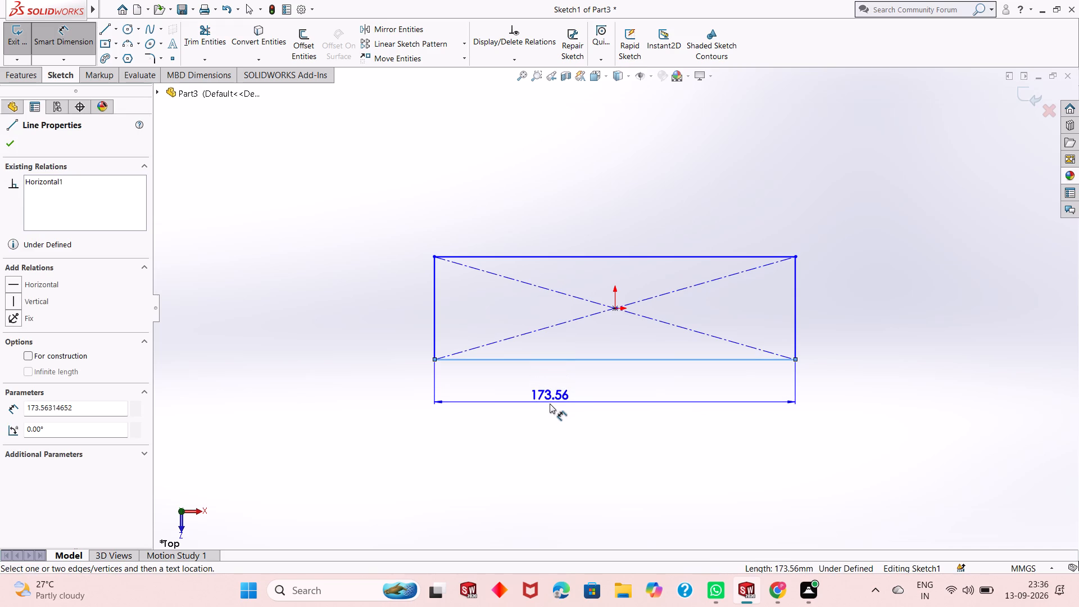
pyautogui.click(550, 404)
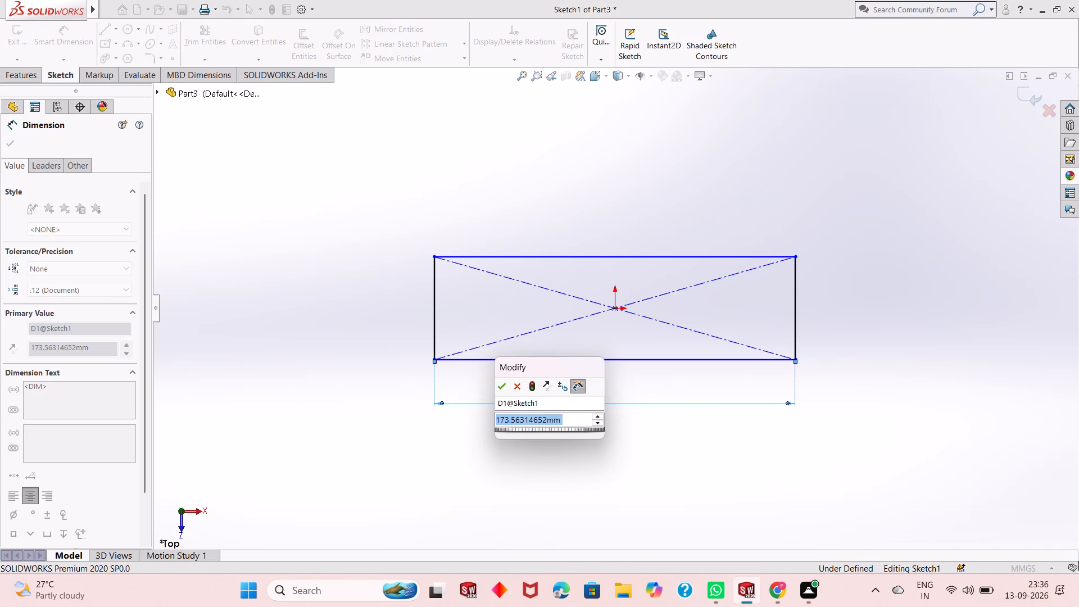
pyautogui.write('128.')
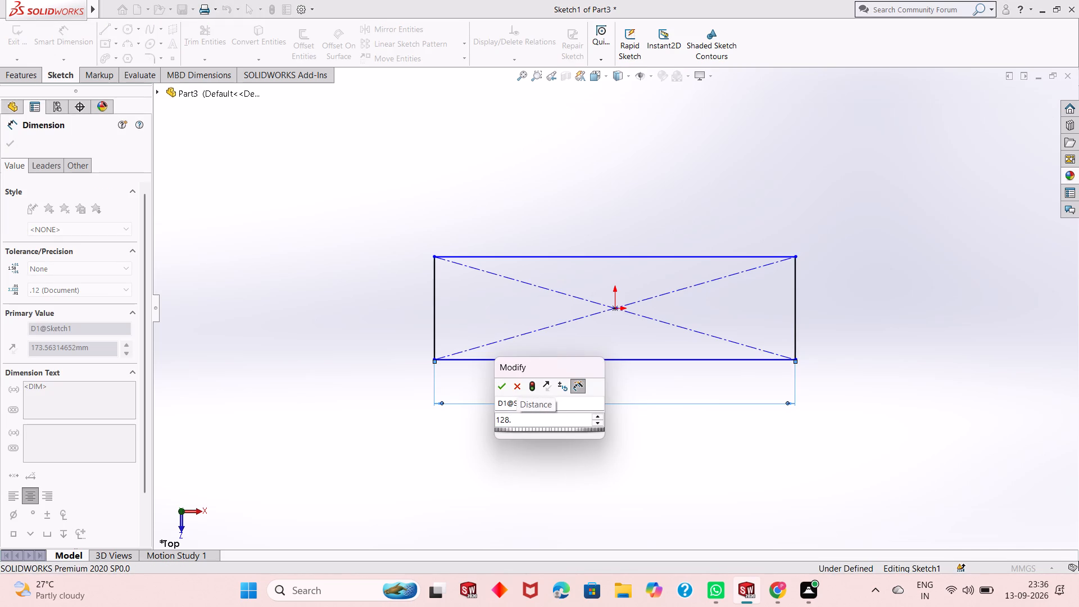
pyautogui.write('74')
pyautogui.press('Return')
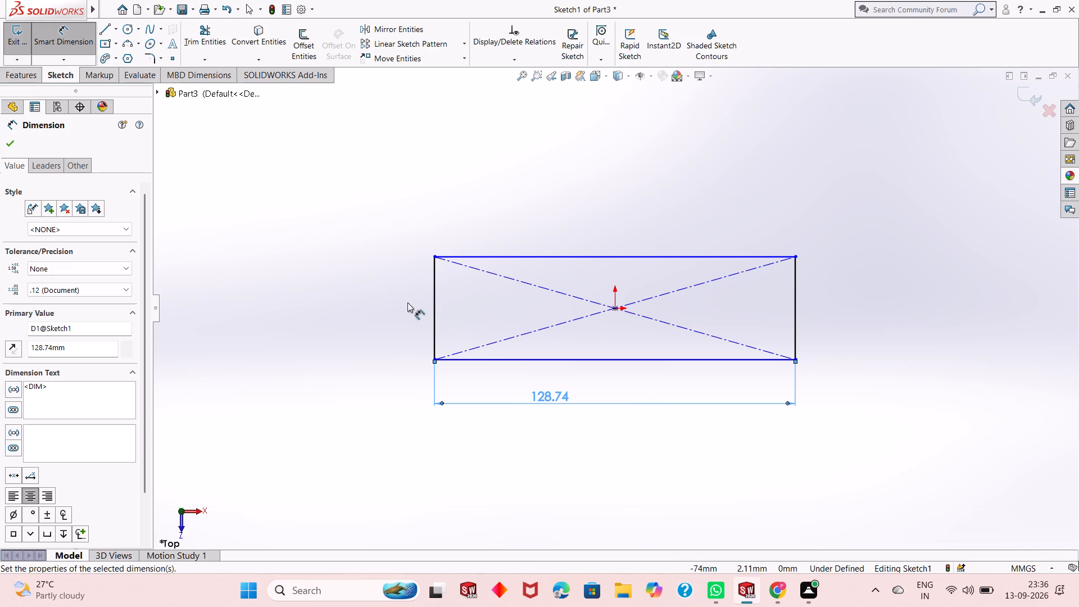
pyautogui.click(436, 310)
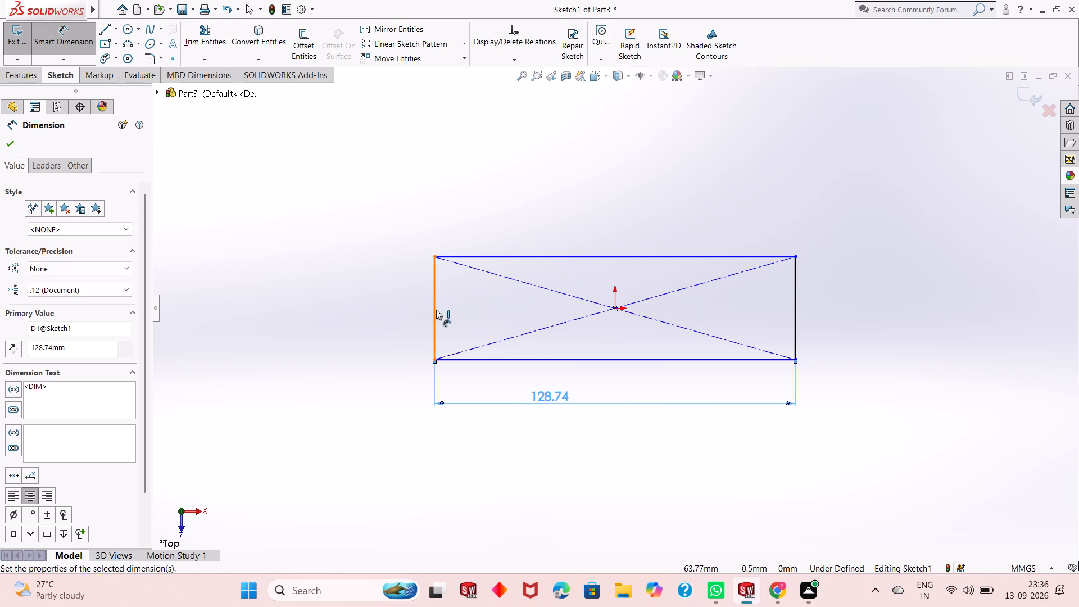
pyautogui.click(325, 314)
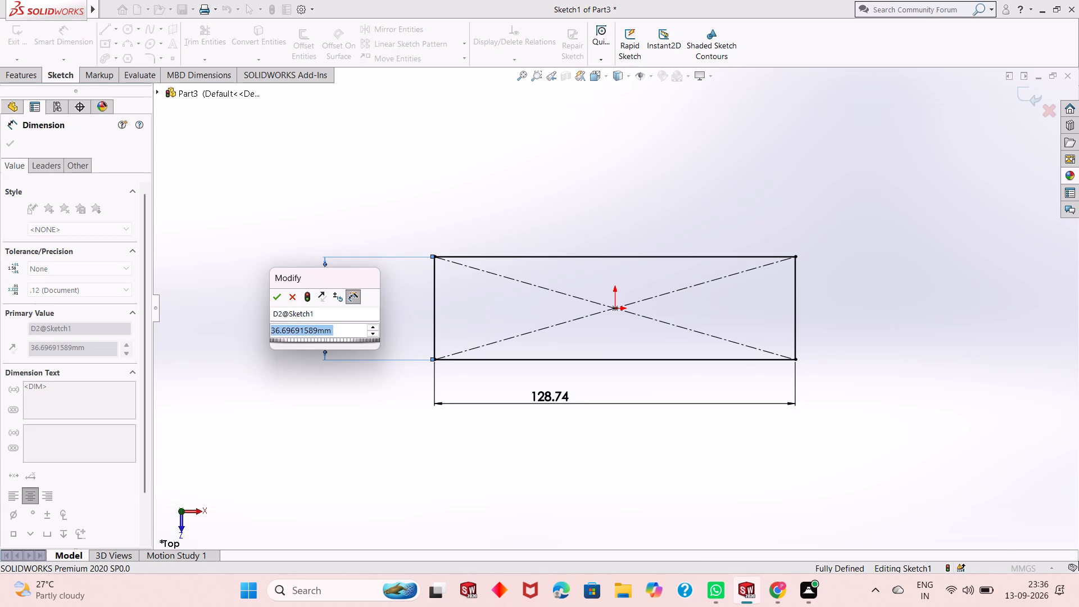
pyautogui.write('52')
pyautogui.press('Return')
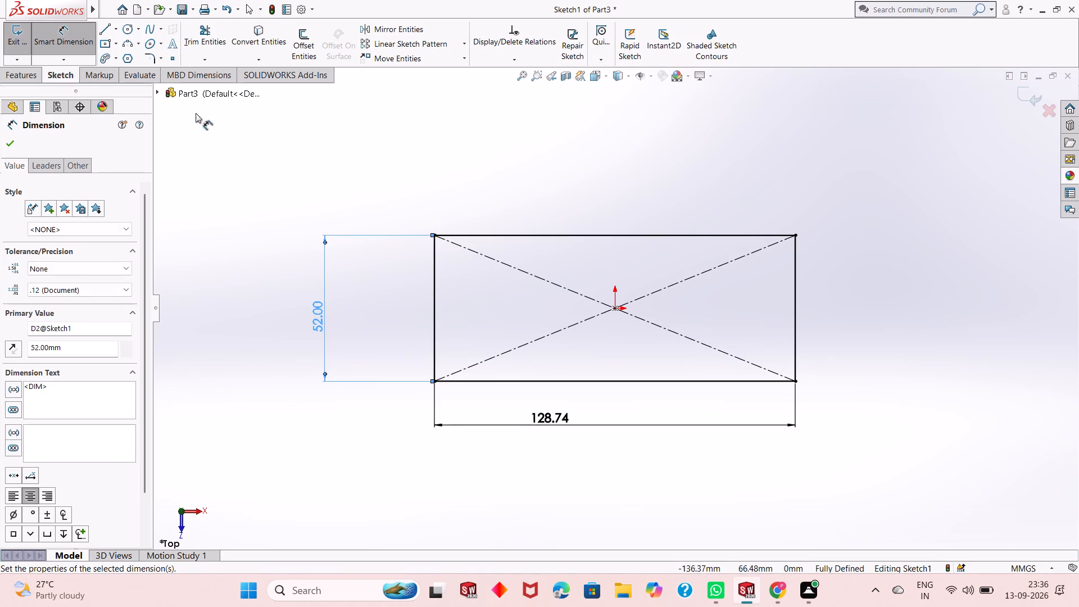
pyautogui.click(20, 142)
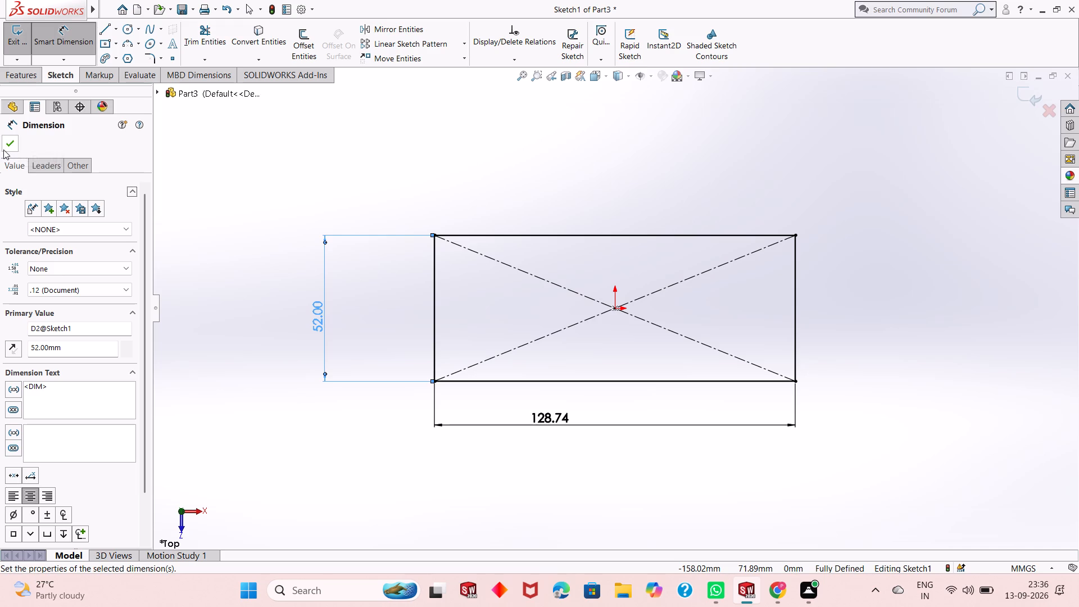
pyautogui.click(7, 150)
# Extrude the rectangle sketch as a blind boss 17 mm deep.
pyautogui.scroll(2, 357, 296)
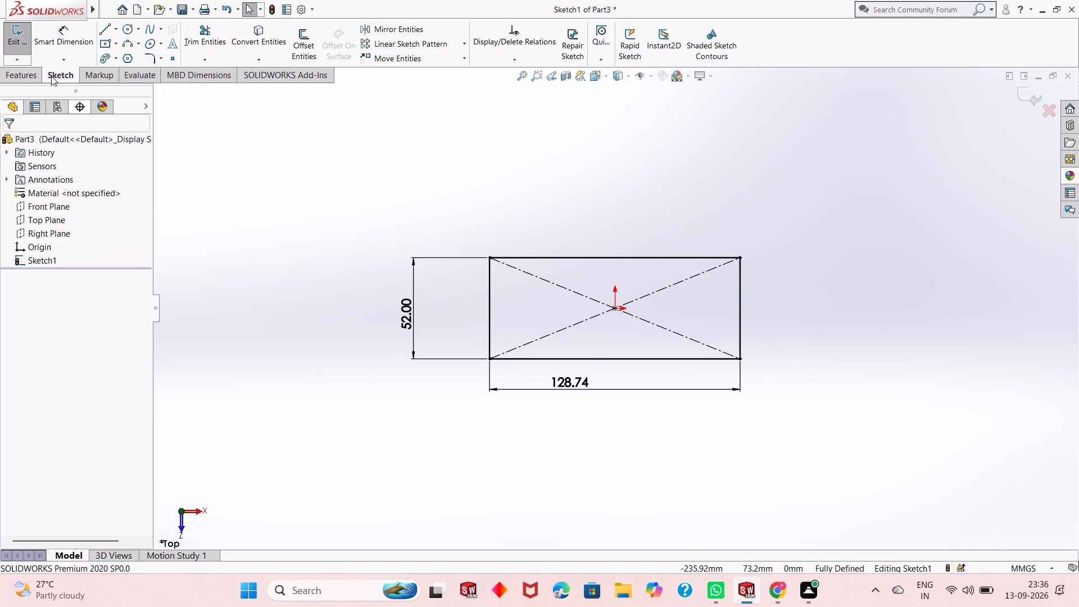
pyautogui.click(16, 74)
pyautogui.click(16, 51)
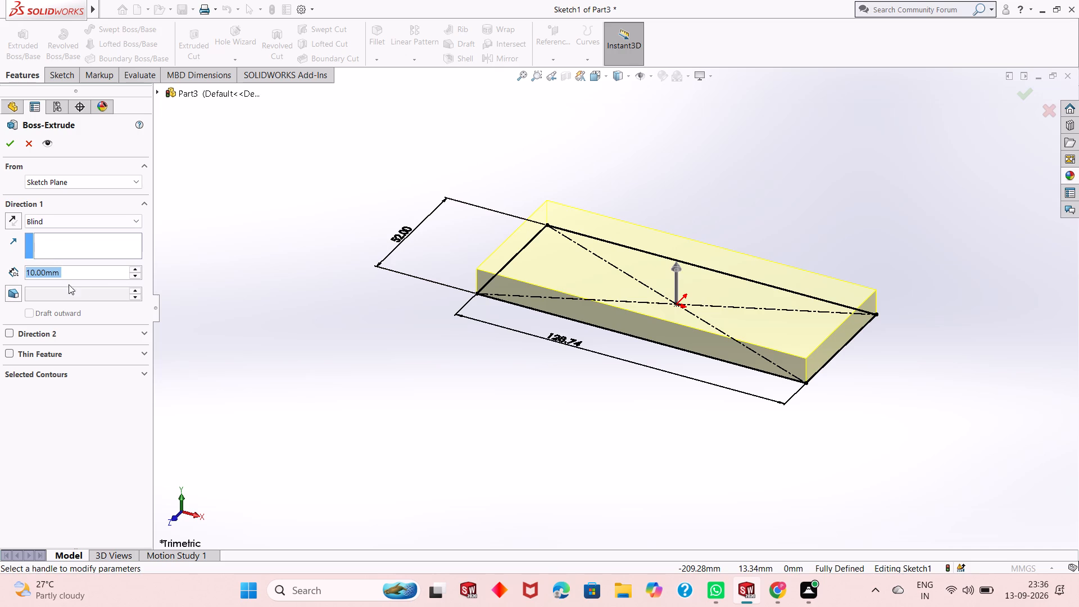
pyautogui.write('17')
pyautogui.press('Return')
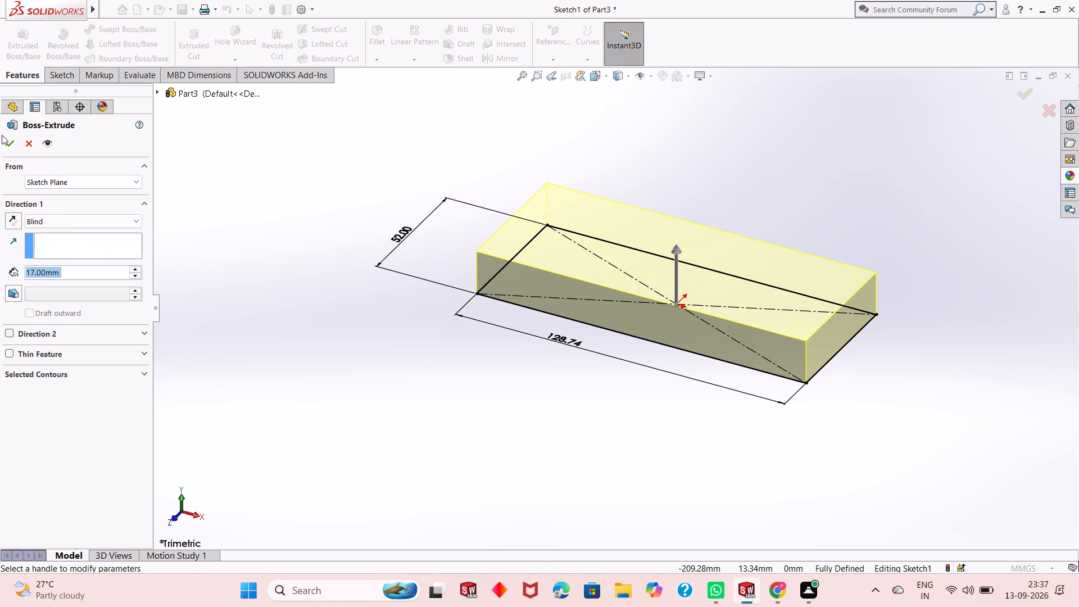
pyautogui.click(3, 142)
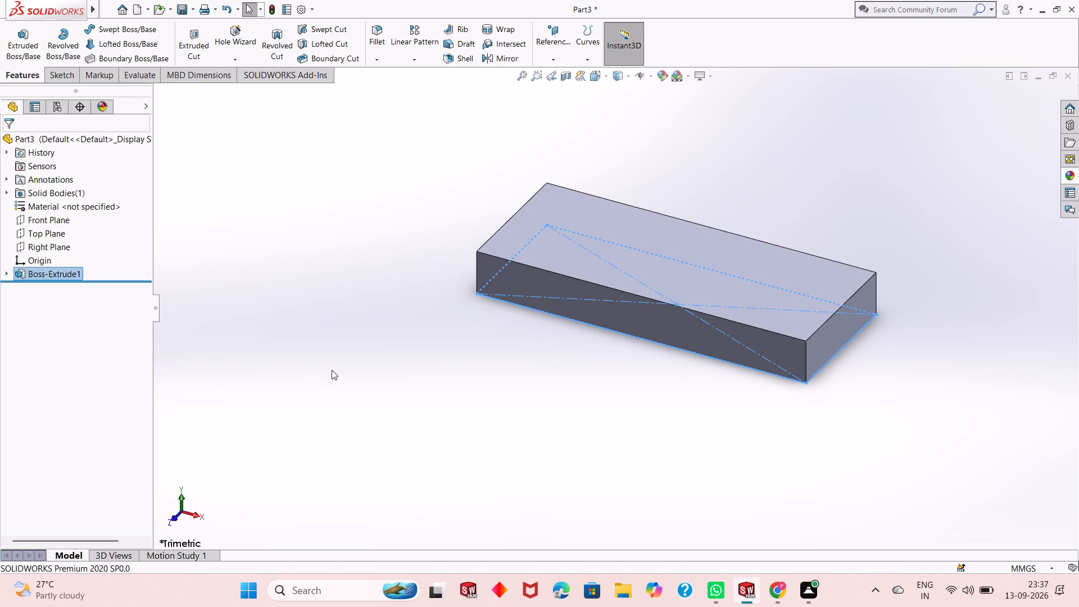
pyautogui.click(414, 387)
# On the block's long front face, sketch a slanted line about 23 mm long, running down and outward from the lower left corner.
pyautogui.moveTo(524, 392); pyautogui.dragTo(529, 341, button='middle')
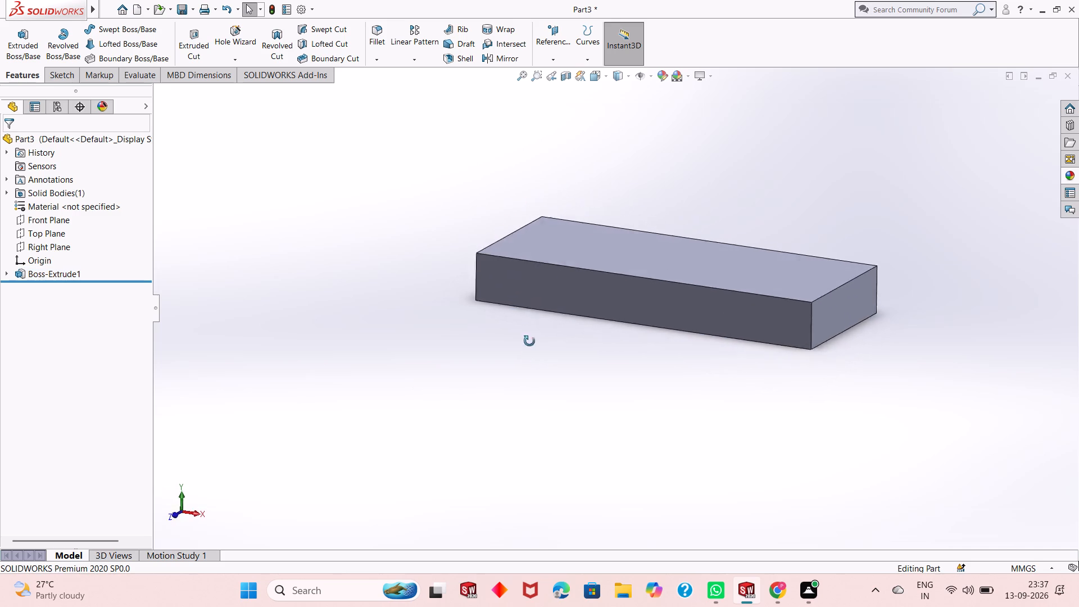
pyautogui.moveTo(529, 341); pyautogui.dragTo(599, 334, button='middle')
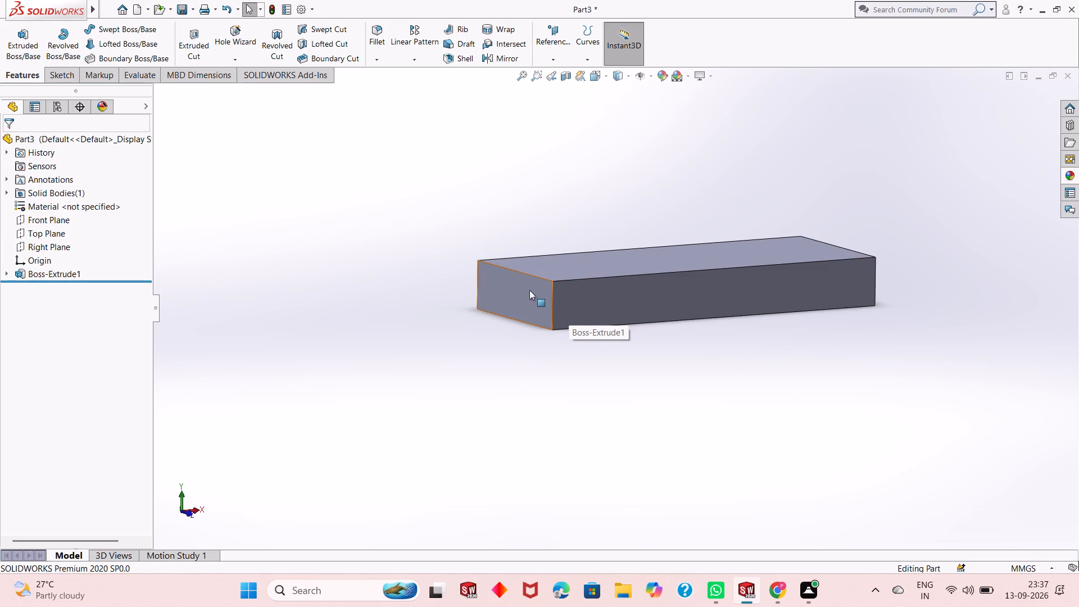
pyautogui.click(581, 300)
pyautogui.click(627, 271)
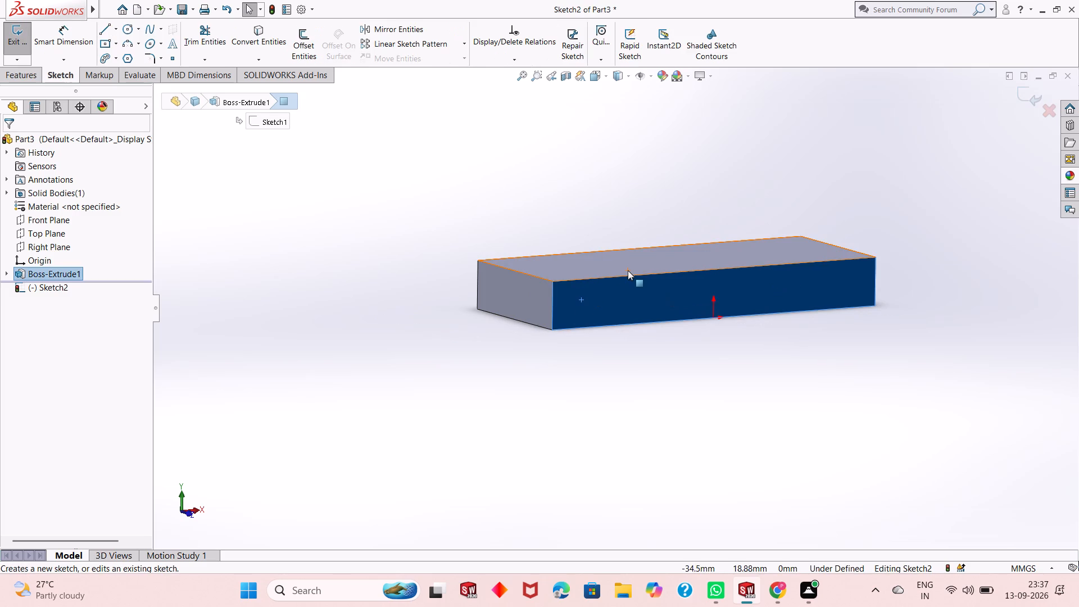
pyautogui.hotkey('ctrl', '8')
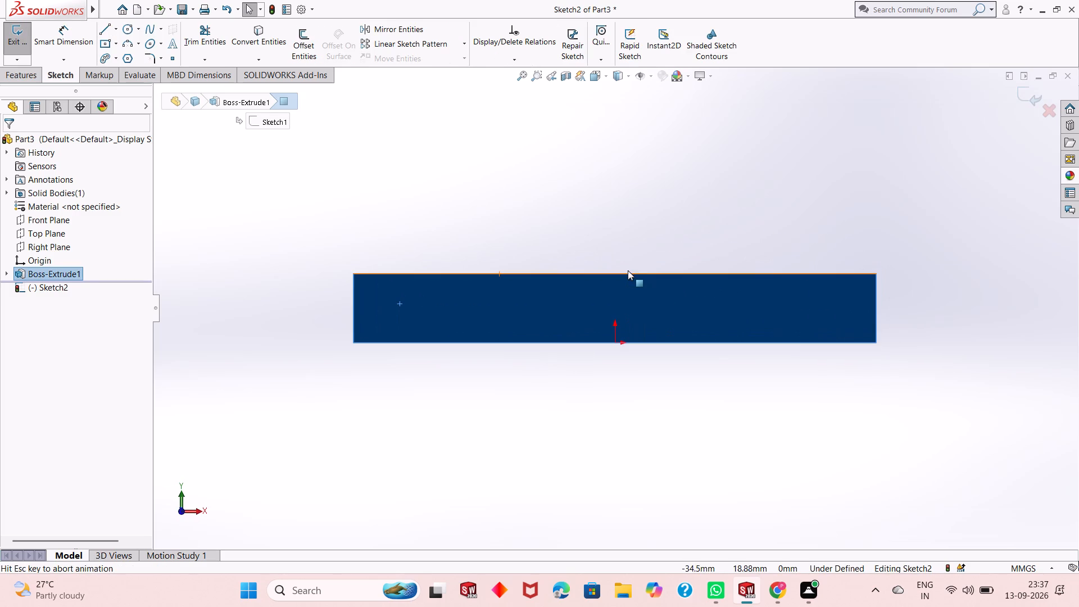
pyautogui.scroll(4, 207, 394)
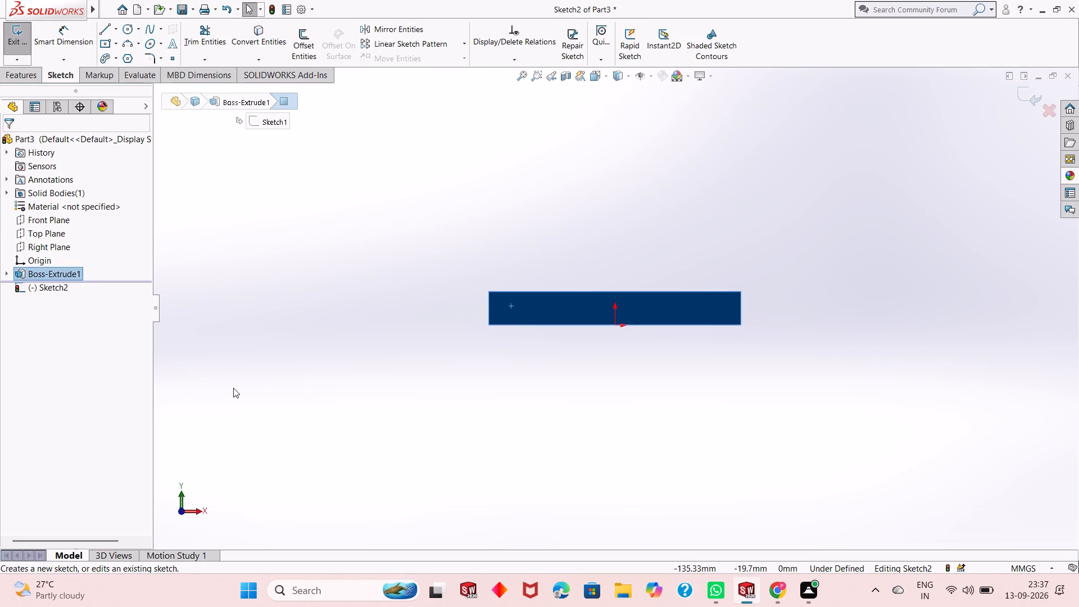
pyautogui.scroll(-2, 405, 363)
pyautogui.scroll(-1, 609, 317)
pyautogui.click(461, 386)
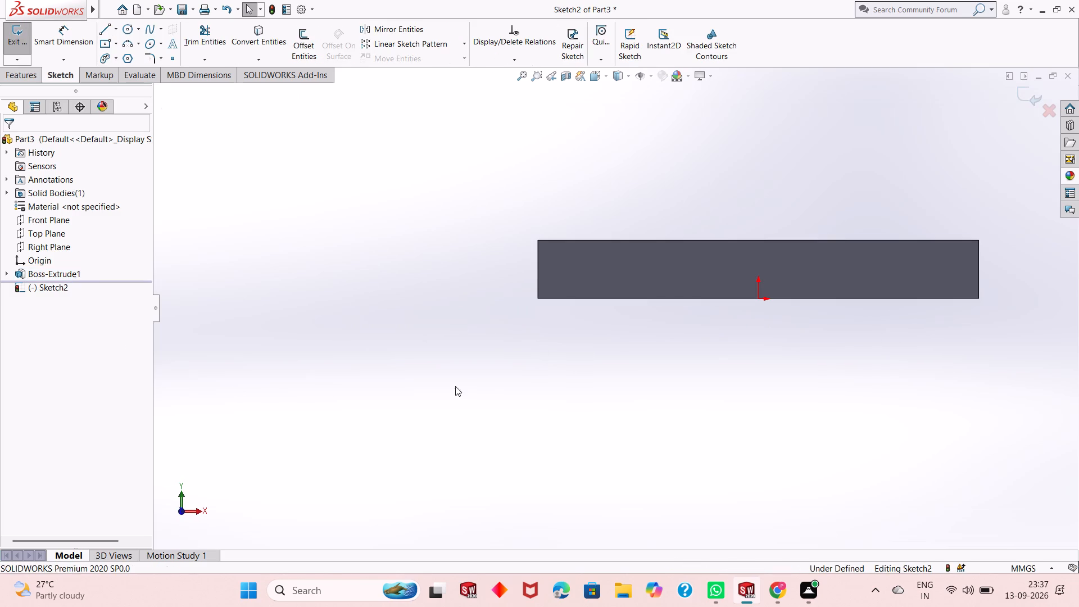
pyautogui.click(99, 28)
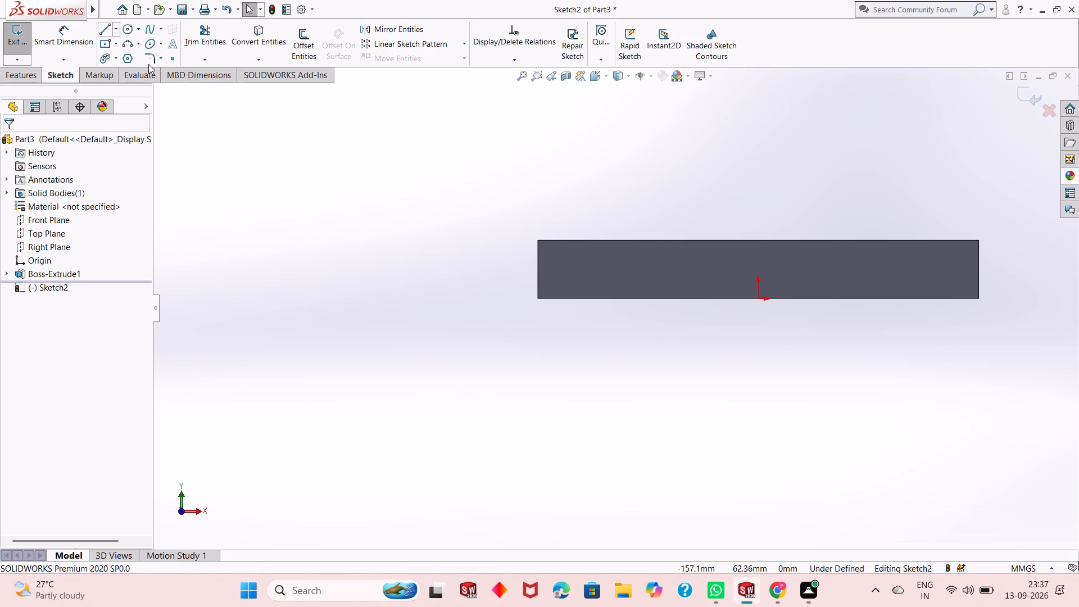
pyautogui.click(538, 300)
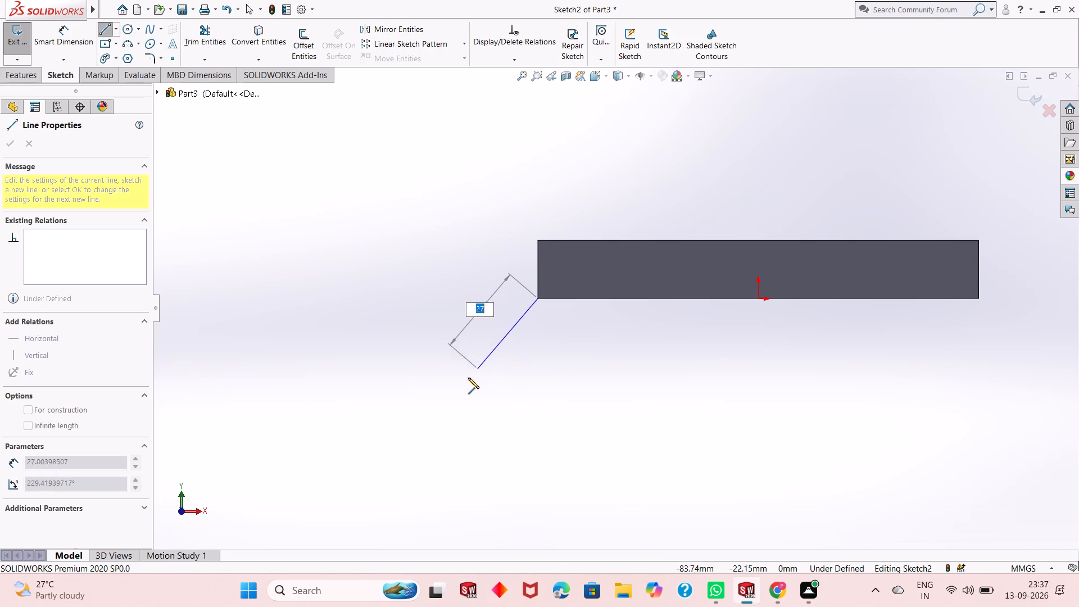
pyautogui.click(500, 367)
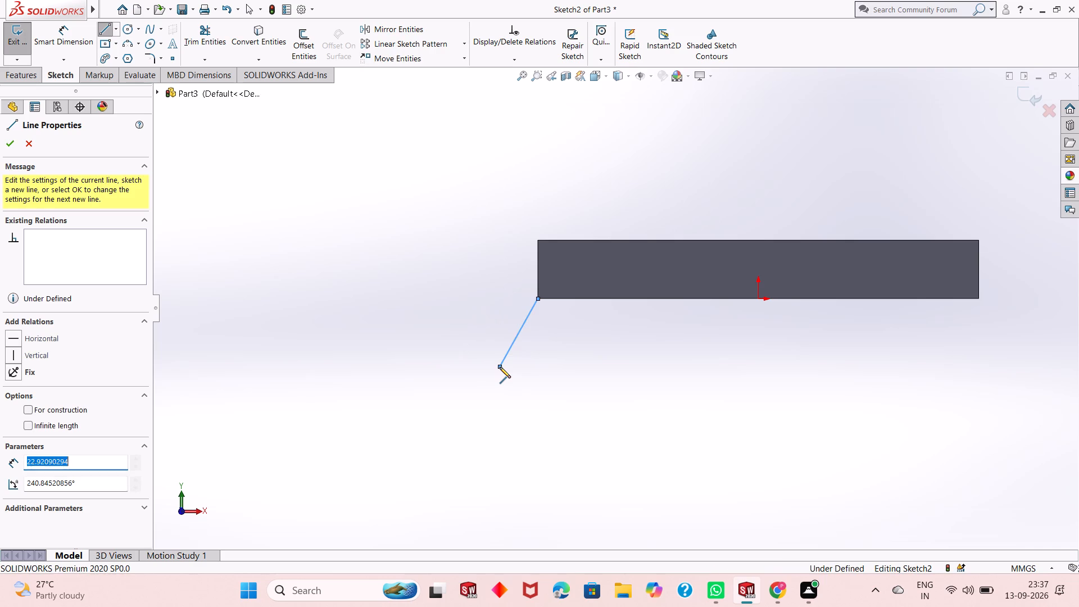
pyautogui.rightClick(500, 367)
pyautogui.click(535, 377)
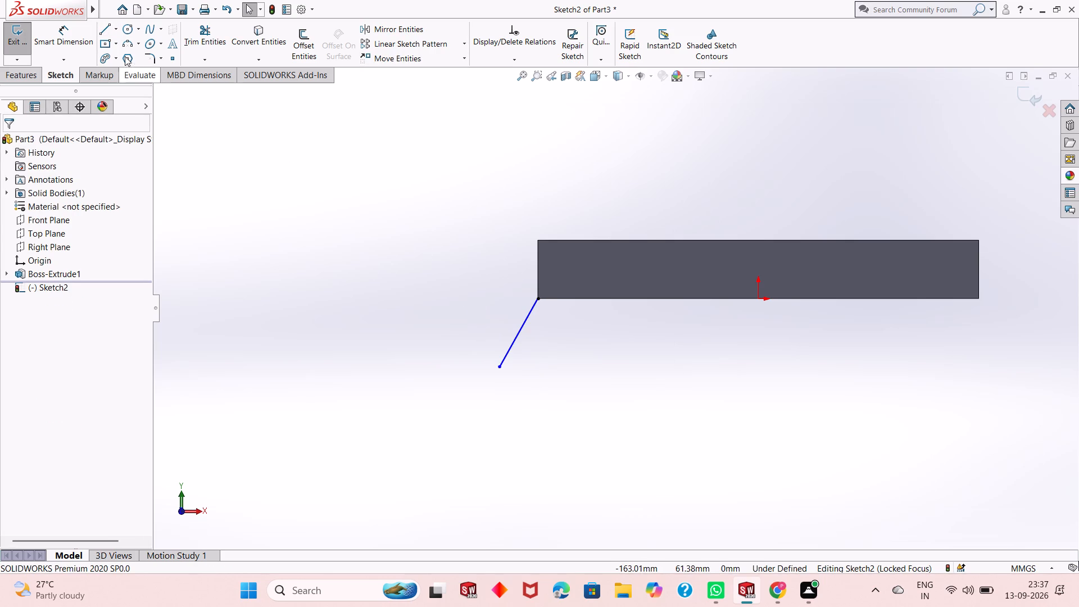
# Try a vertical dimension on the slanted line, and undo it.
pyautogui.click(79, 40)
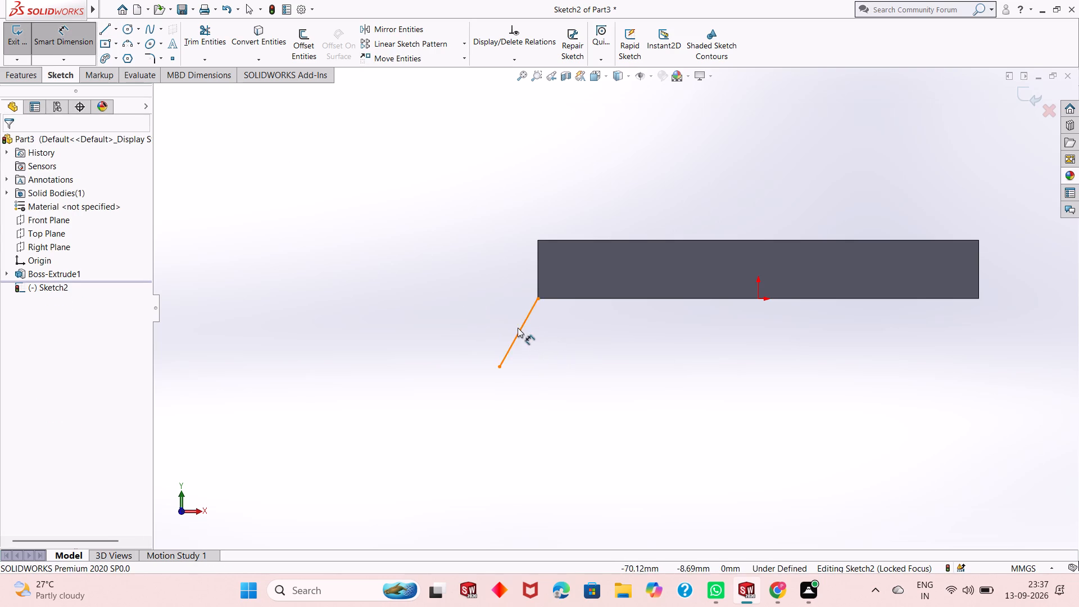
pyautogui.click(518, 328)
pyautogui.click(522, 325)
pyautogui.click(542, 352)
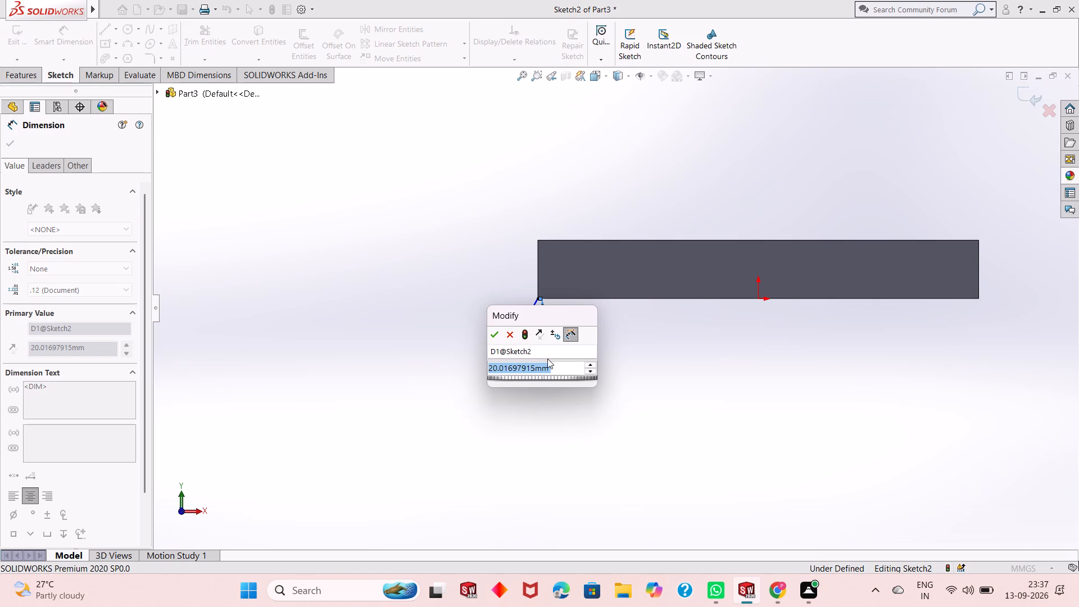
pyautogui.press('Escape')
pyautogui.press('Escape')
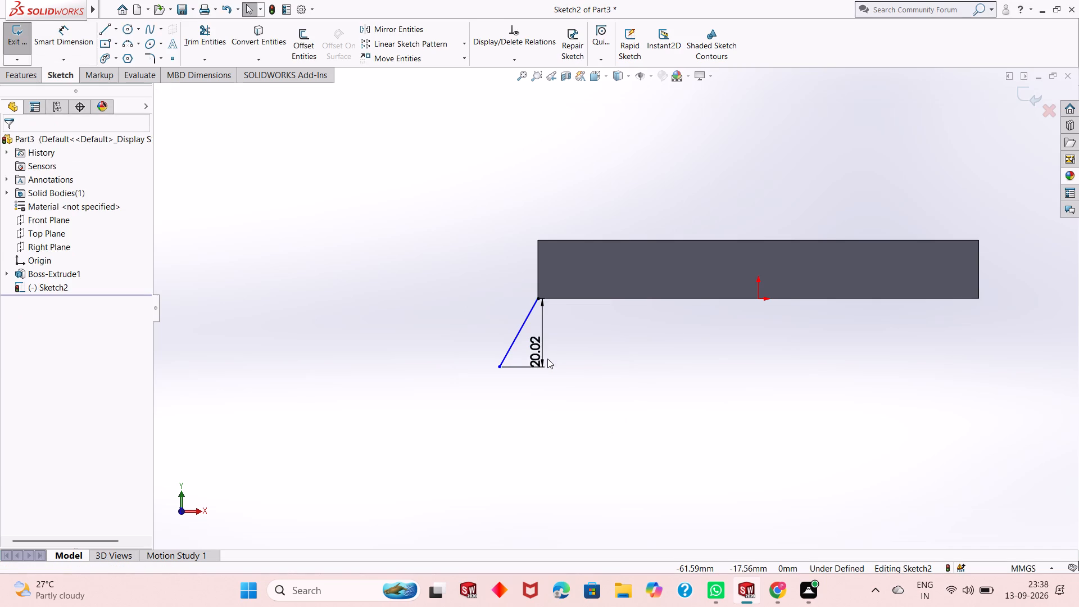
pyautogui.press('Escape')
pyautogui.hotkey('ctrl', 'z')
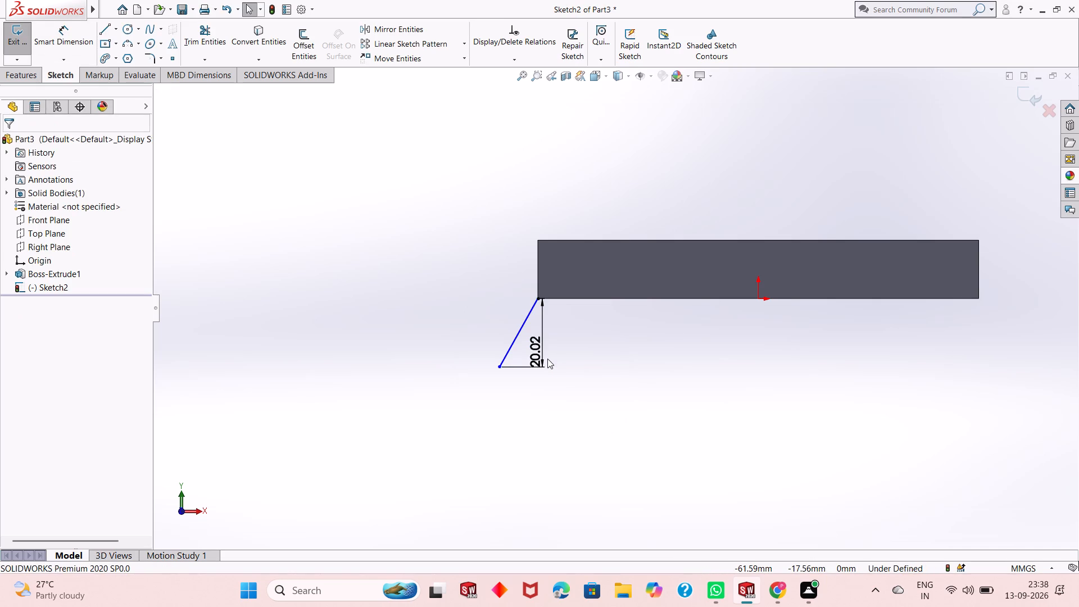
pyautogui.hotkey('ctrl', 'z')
# Dimension the slanted line's true length to 30 mm.
pyautogui.click(61, 33)
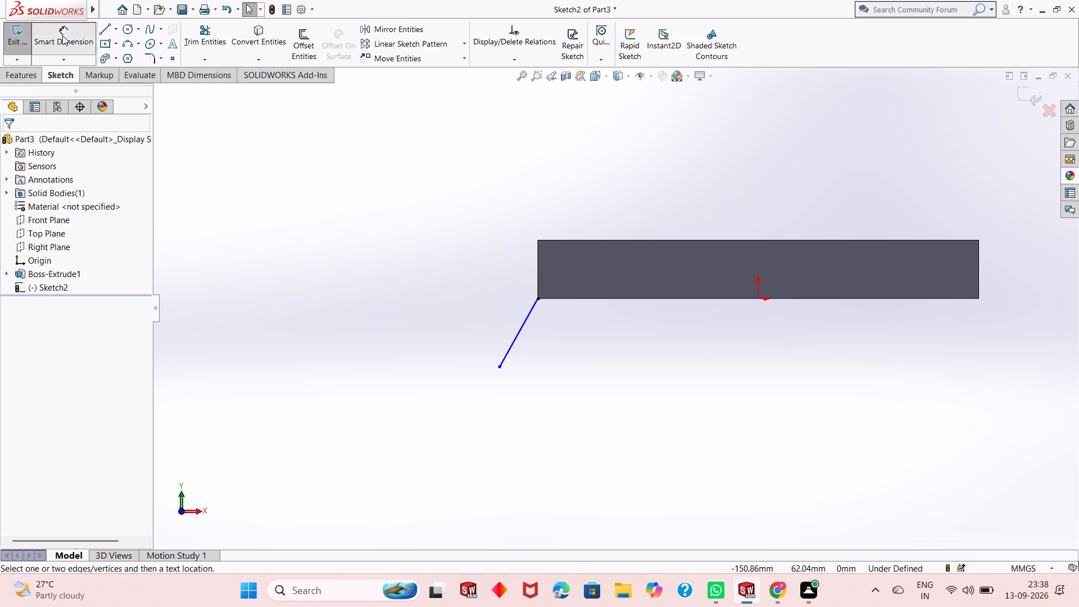
pyautogui.click(517, 333)
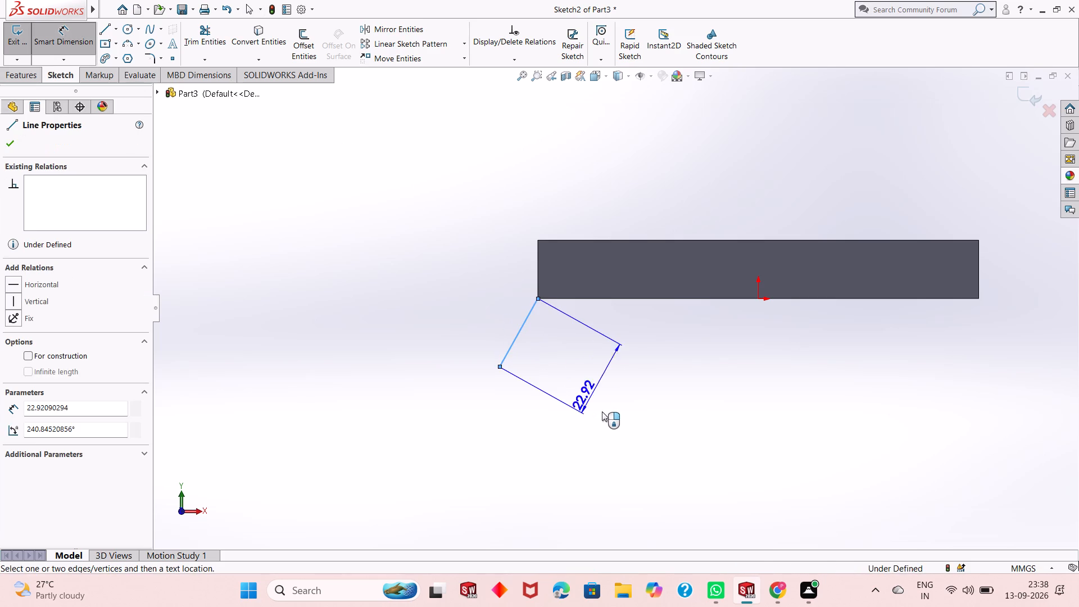
pyautogui.click(607, 416)
pyautogui.press('3')
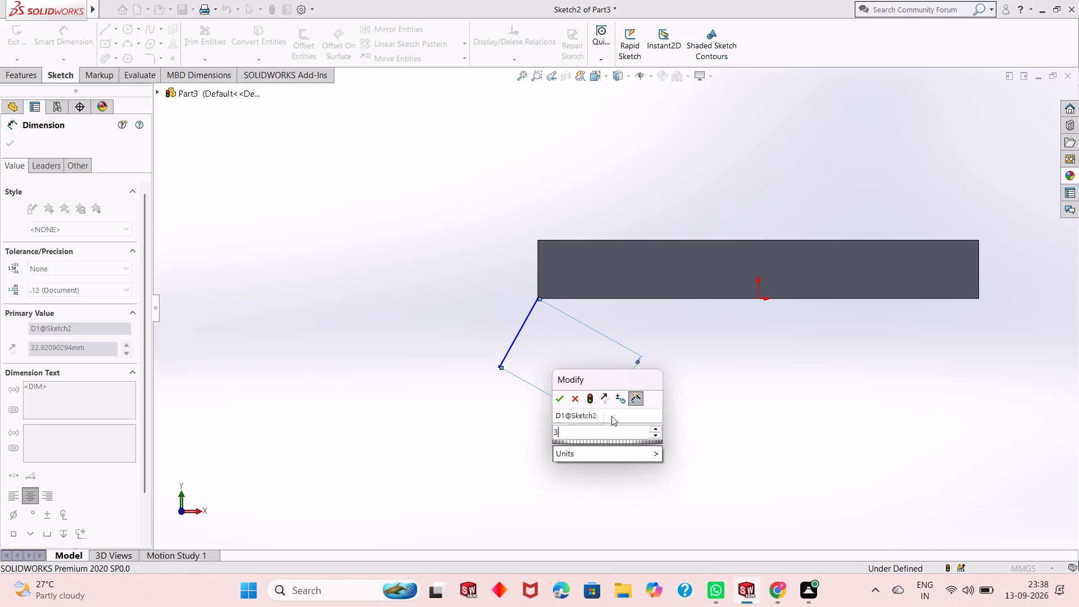
pyautogui.press('0')
pyautogui.press('Return')
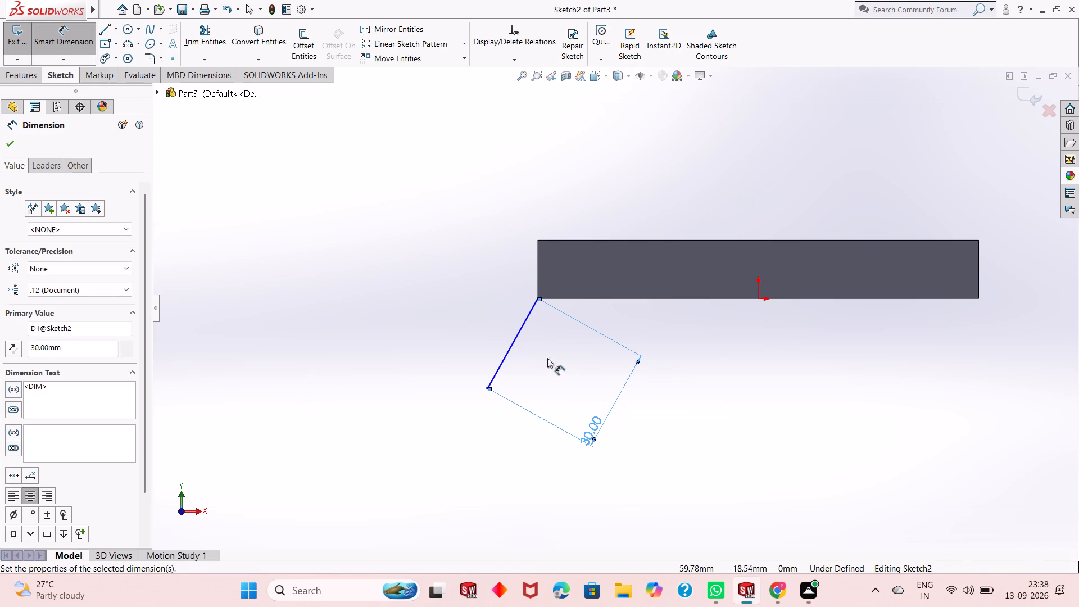
# Sketch a second slanted line about 51 mm long from the block's upper left corner, ending level with the first line's lower end.
pyautogui.click(104, 29)
pyautogui.click(539, 240)
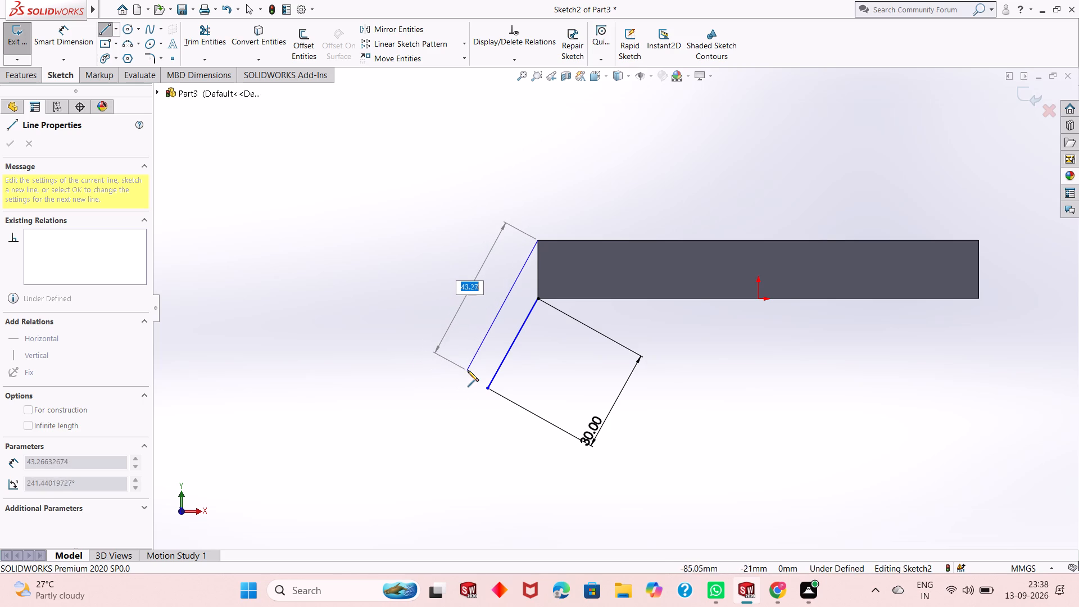
pyautogui.click(444, 387)
pyautogui.rightClick(444, 387)
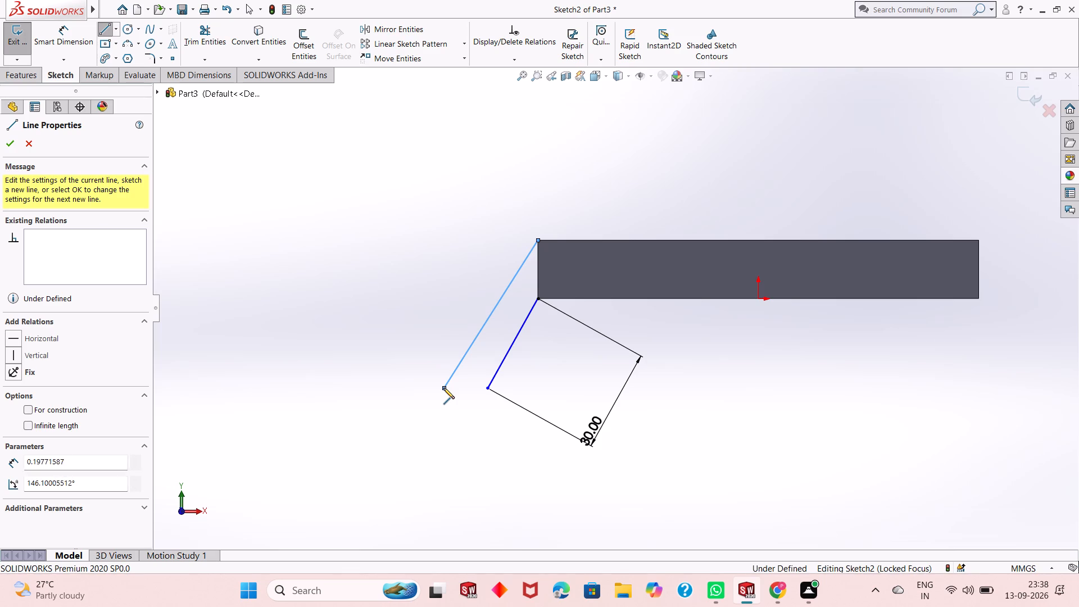
pyautogui.click(482, 399)
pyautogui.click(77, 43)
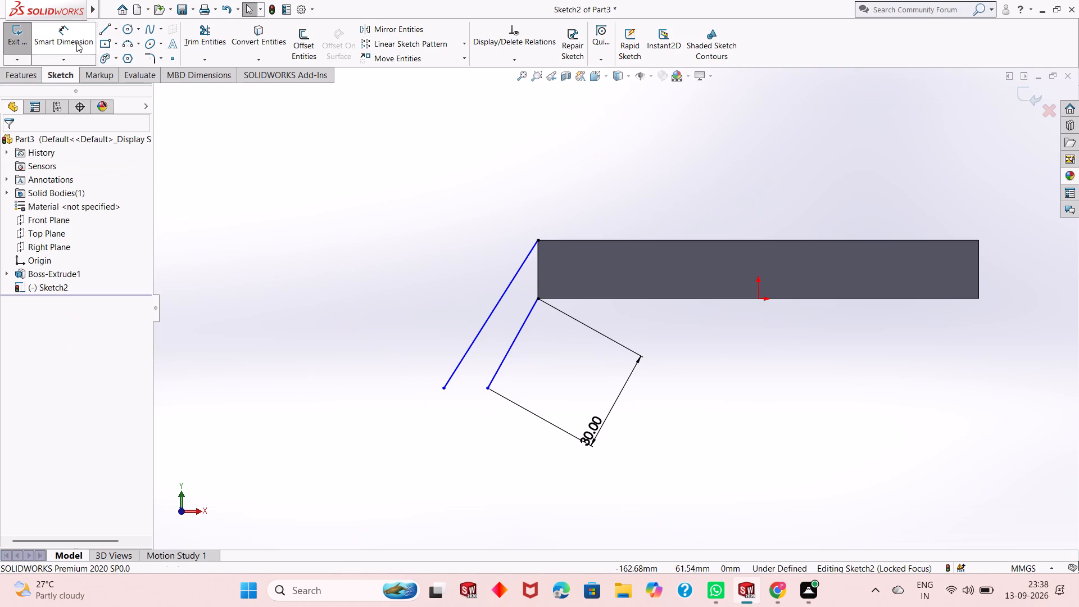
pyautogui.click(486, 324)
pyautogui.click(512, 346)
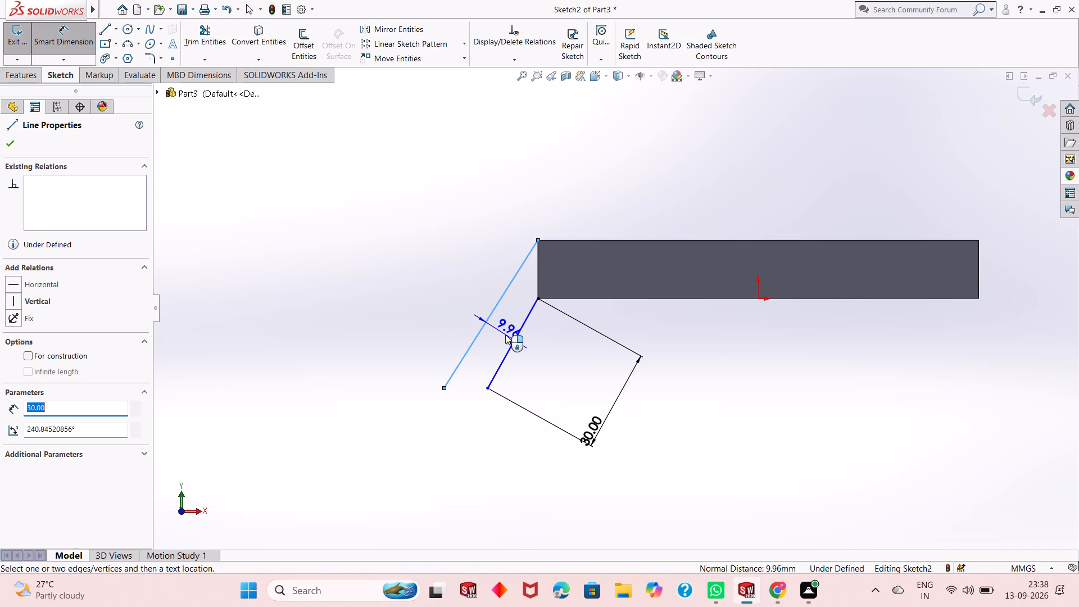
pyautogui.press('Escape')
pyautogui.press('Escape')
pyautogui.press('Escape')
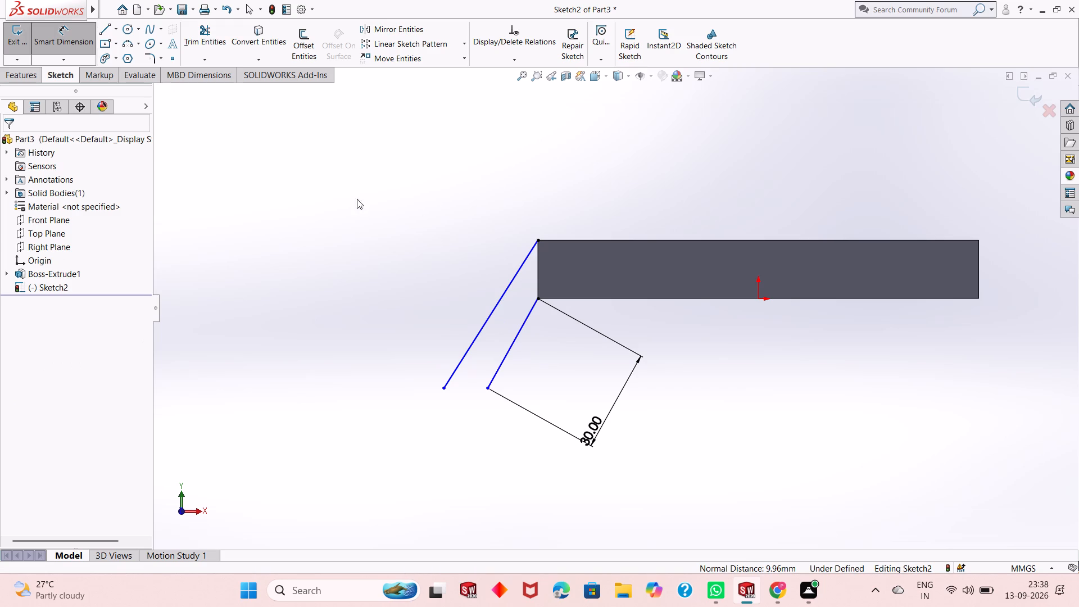
# Sketch a horizontal line about 12.8 mm long joining the lower ends of the two slanted lines.
pyautogui.click(102, 27)
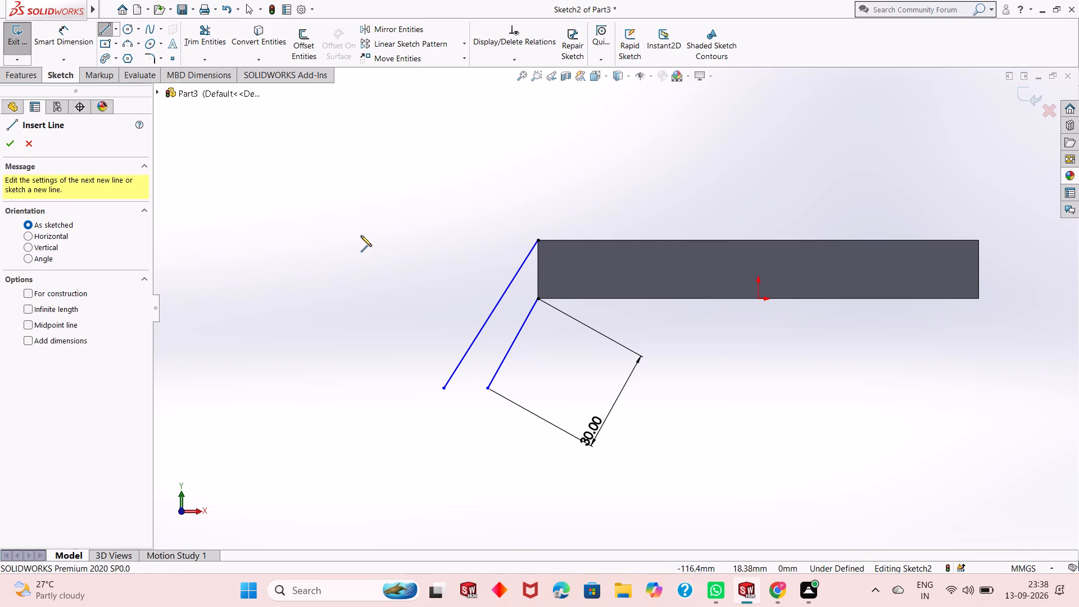
pyautogui.click(443, 389)
pyautogui.click(489, 391)
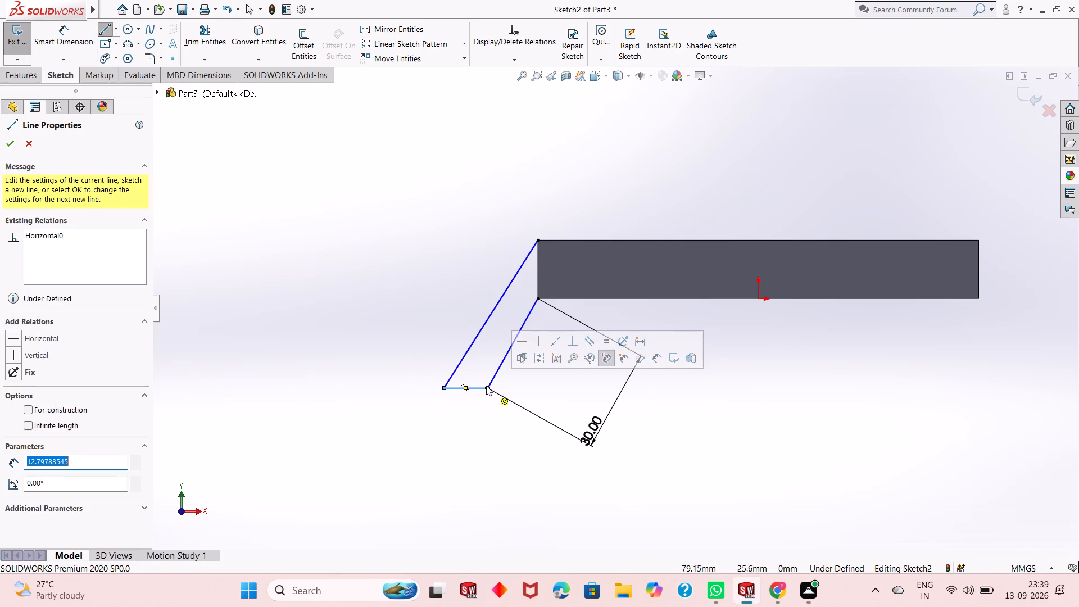
pyautogui.press('Escape')
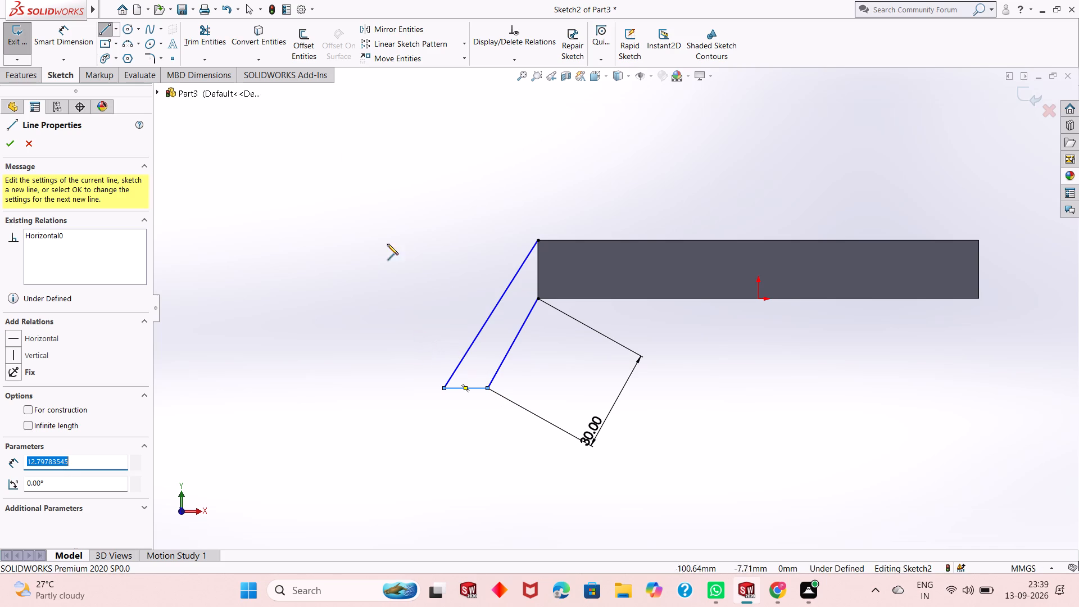
pyautogui.click(4, 145)
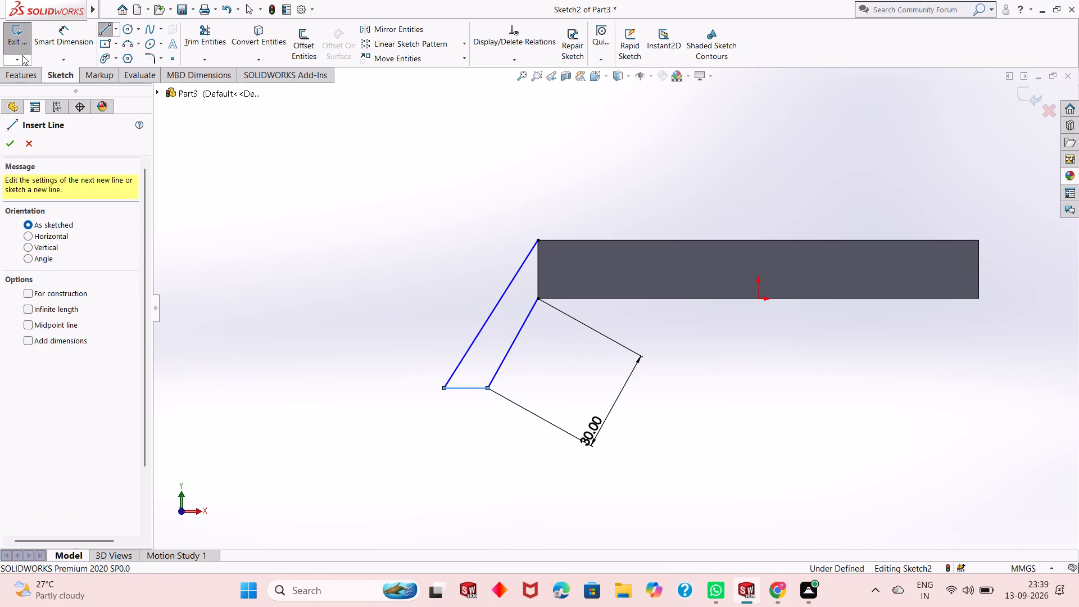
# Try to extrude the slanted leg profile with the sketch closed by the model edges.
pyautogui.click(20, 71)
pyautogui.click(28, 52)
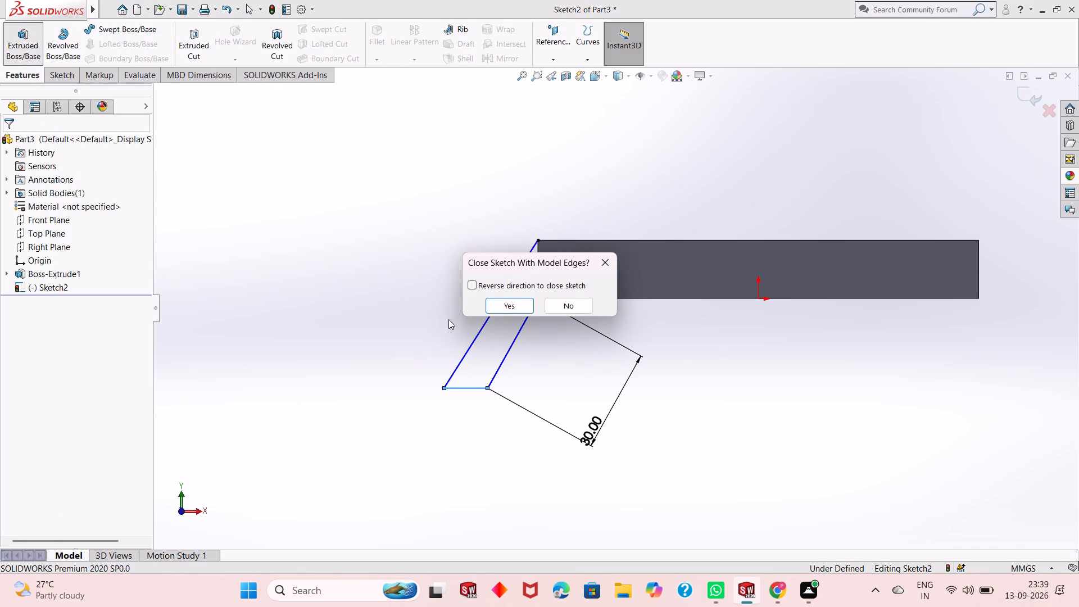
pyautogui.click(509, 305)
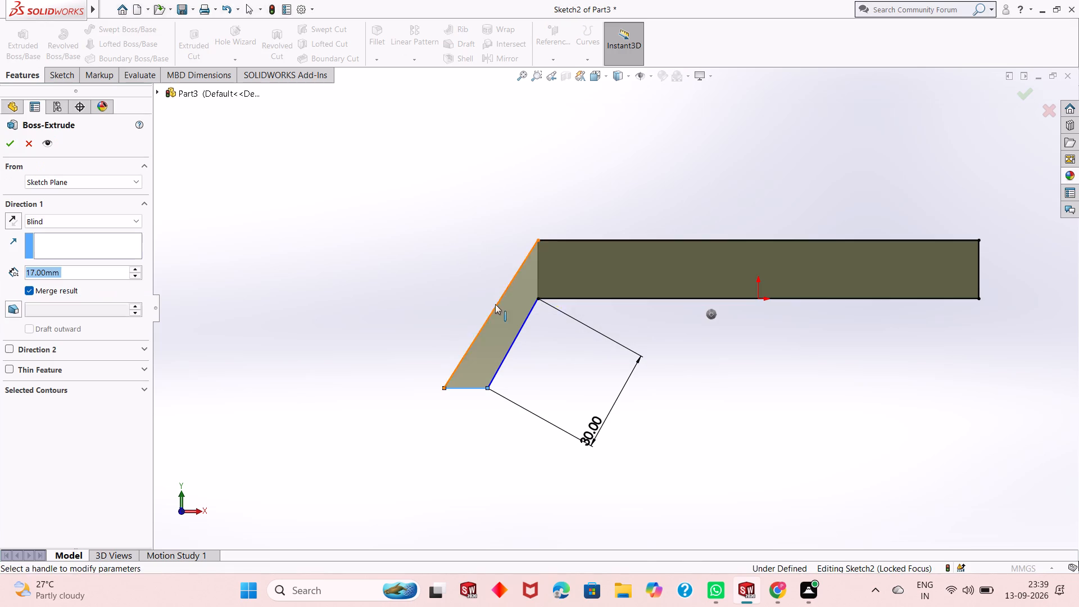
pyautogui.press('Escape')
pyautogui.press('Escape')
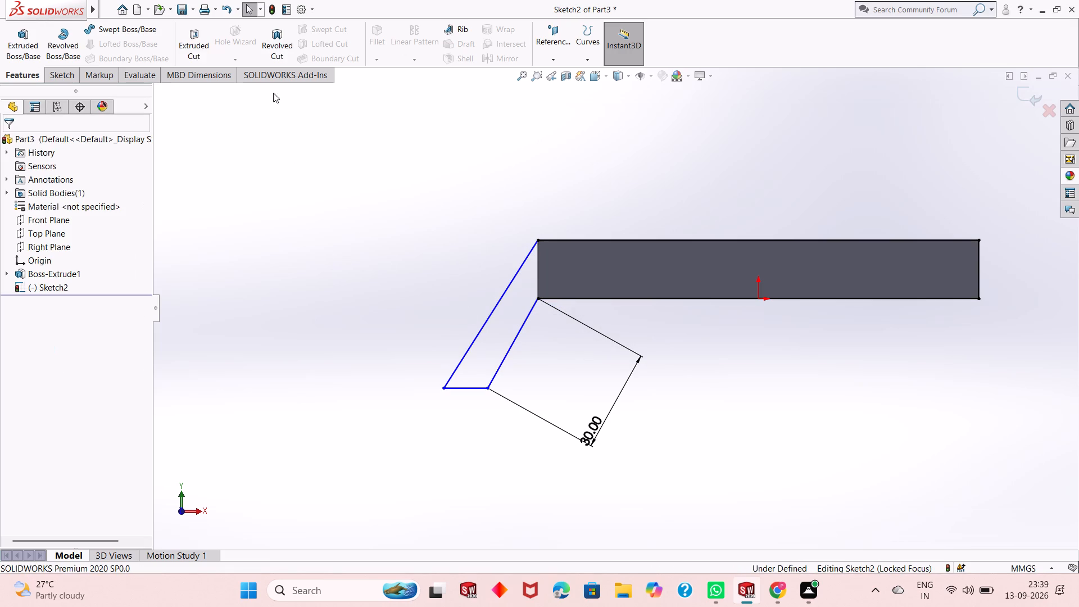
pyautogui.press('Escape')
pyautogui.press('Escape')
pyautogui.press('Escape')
# Close the leg profile with a 17 mm vertical line along the block's left edge, joining its upper and lower corners.
pyautogui.click(65, 73)
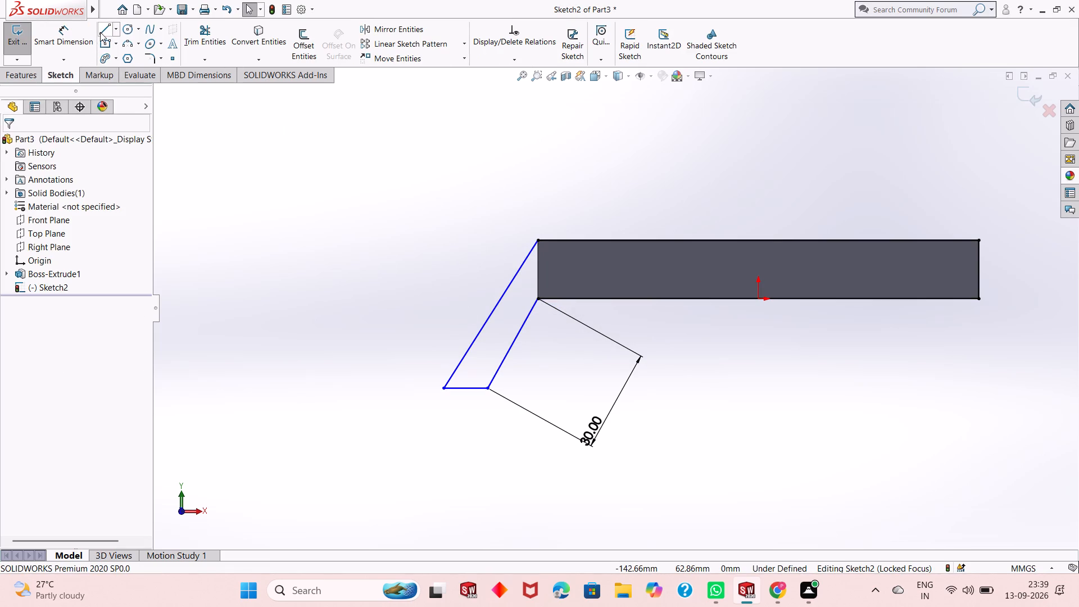
pyautogui.click(100, 32)
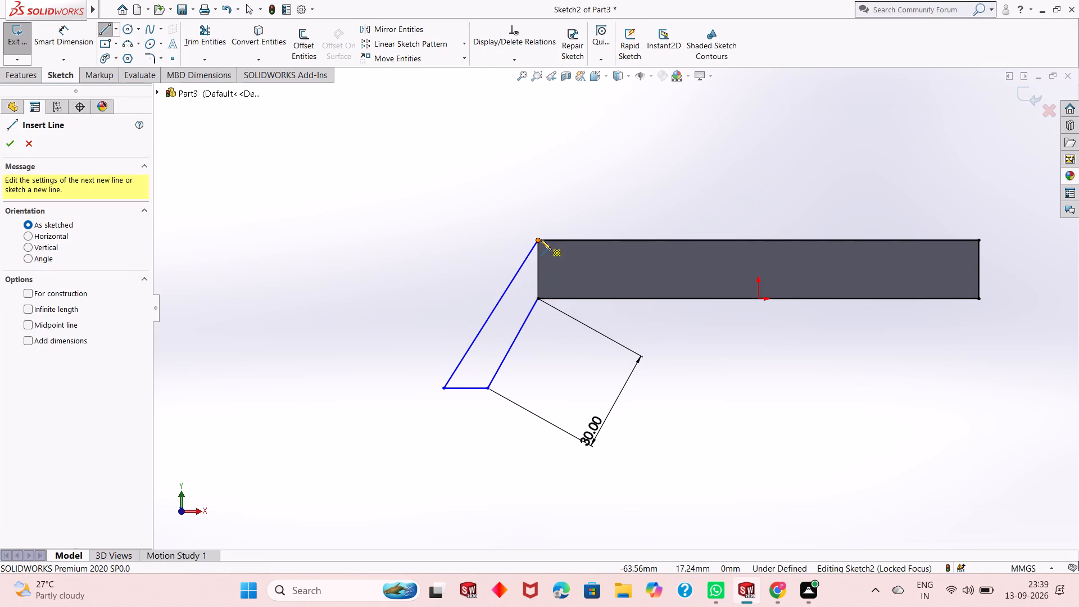
pyautogui.click(540, 239)
pyautogui.click(537, 298)
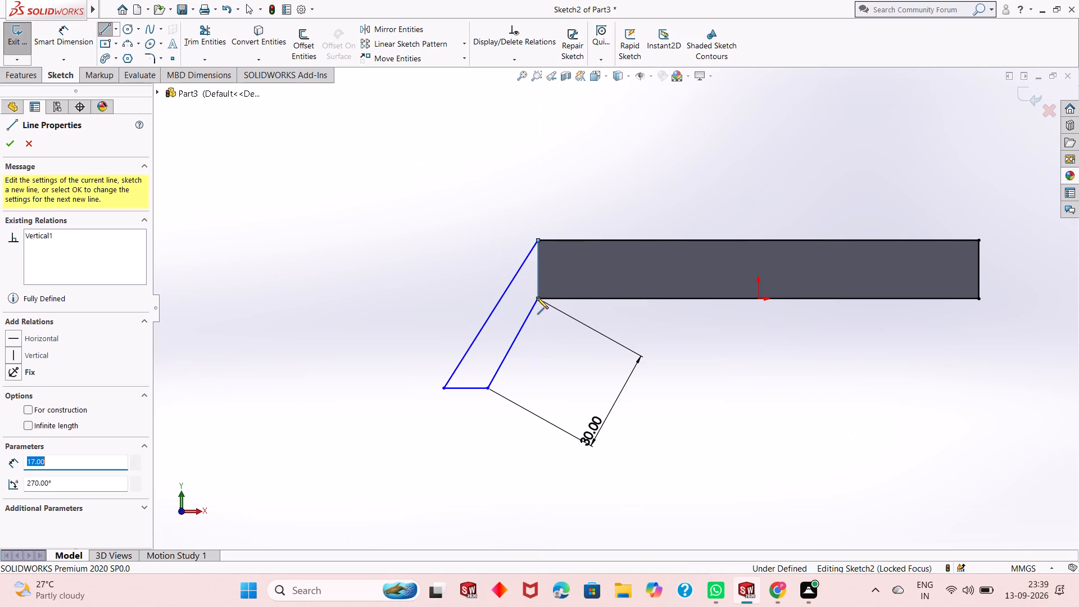
pyautogui.press('Escape')
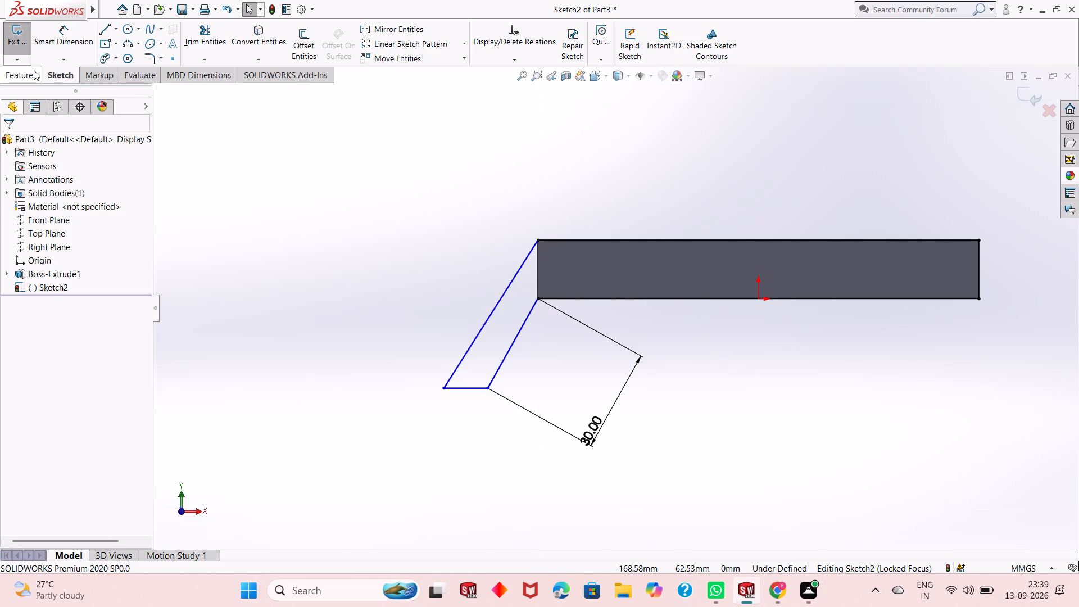
pyautogui.rightClick(48, 44)
pyautogui.click(49, 44)
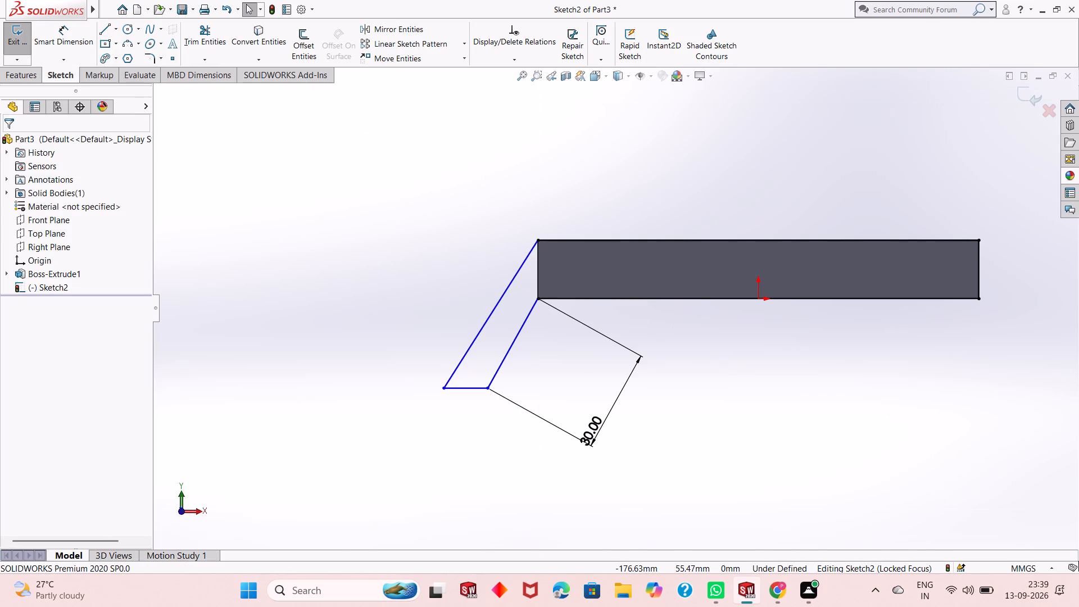
# Extrude only the slanted leg region as a blind boss 17 mm deep, reversed toward the block's back and merged with it.
pyautogui.click(22, 73)
pyautogui.click(21, 40)
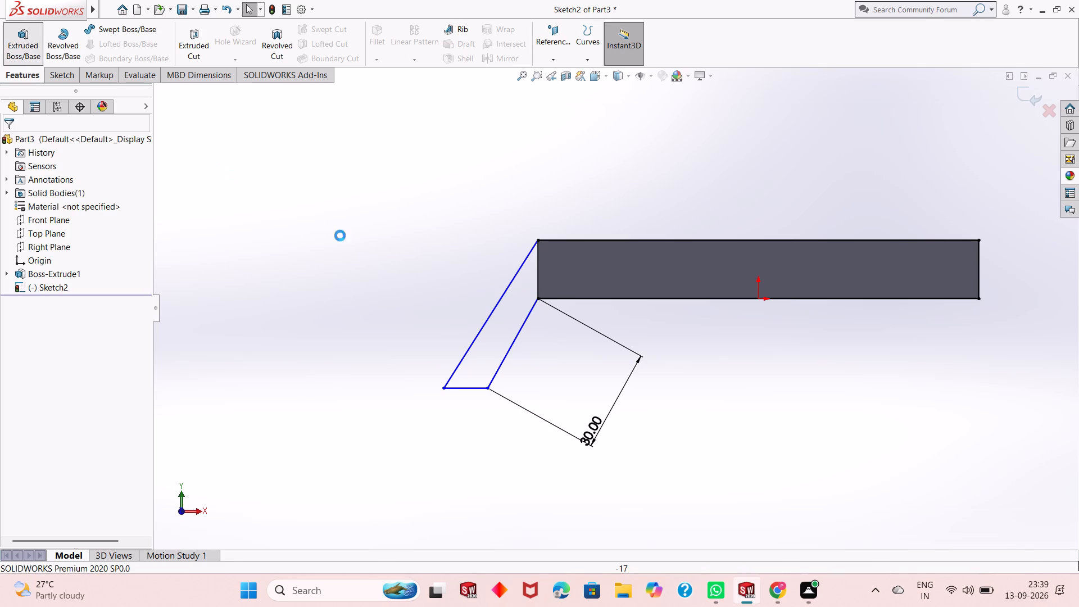
pyautogui.moveTo(394, 256); pyautogui.dragTo(424, 255, button='middle')
pyautogui.moveTo(517, 338); pyautogui.dragTo(522, 347)
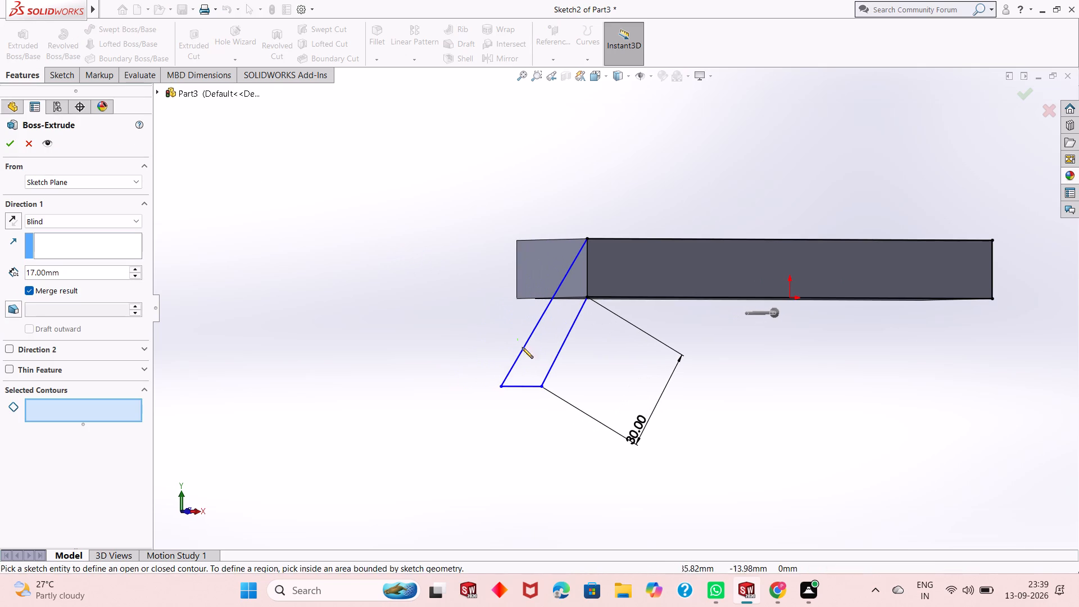
pyautogui.moveTo(522, 347); pyautogui.dragTo(530, 352)
pyautogui.click(536, 355)
pyautogui.moveTo(506, 312); pyautogui.dragTo(517, 309, button='middle')
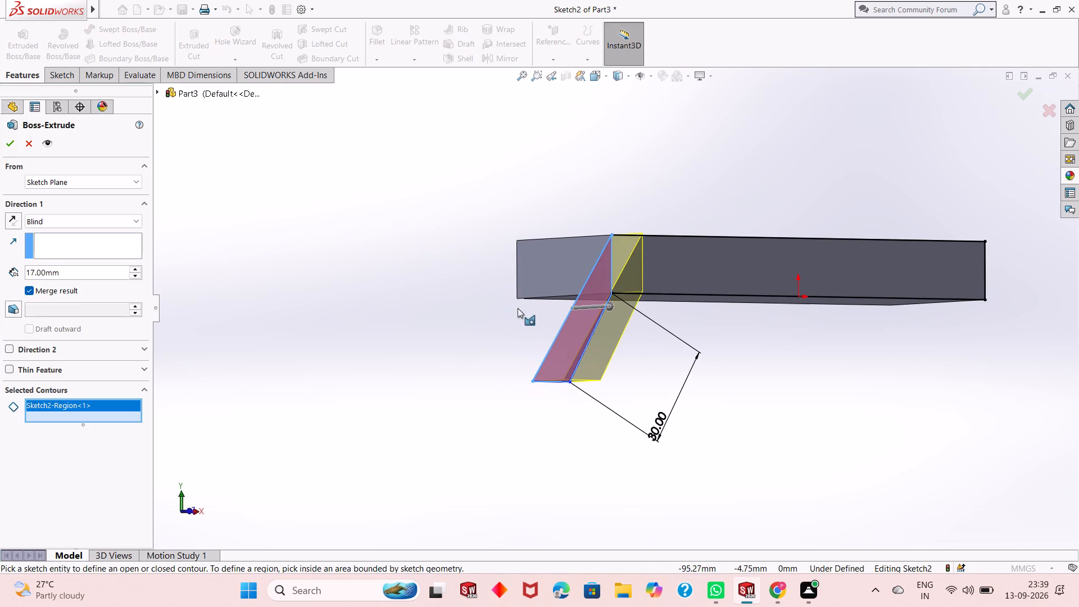
pyautogui.click(7, 220)
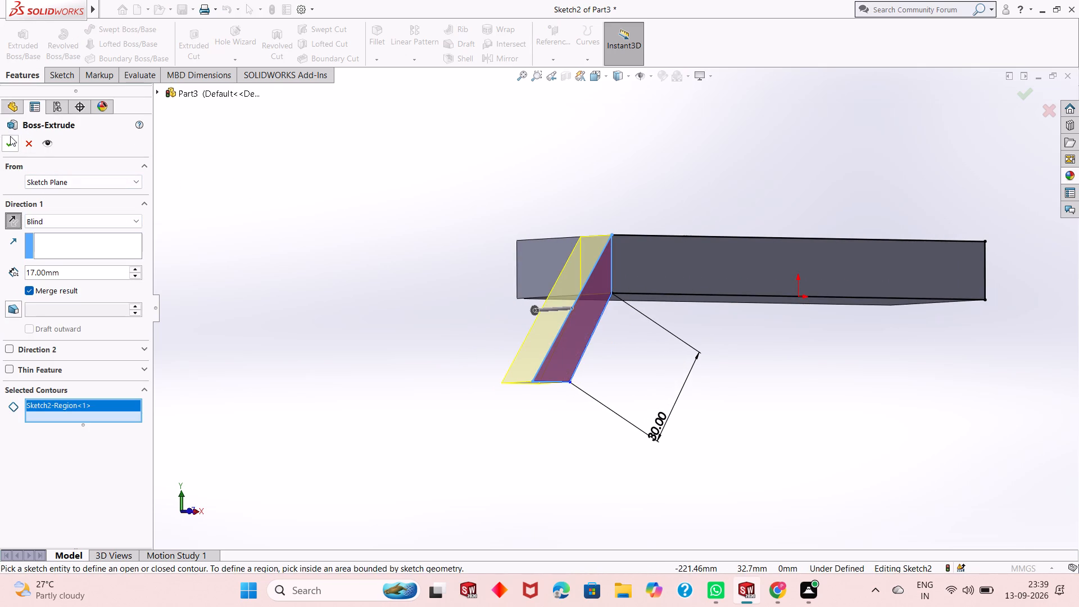
pyautogui.click(10, 146)
pyautogui.click(384, 325)
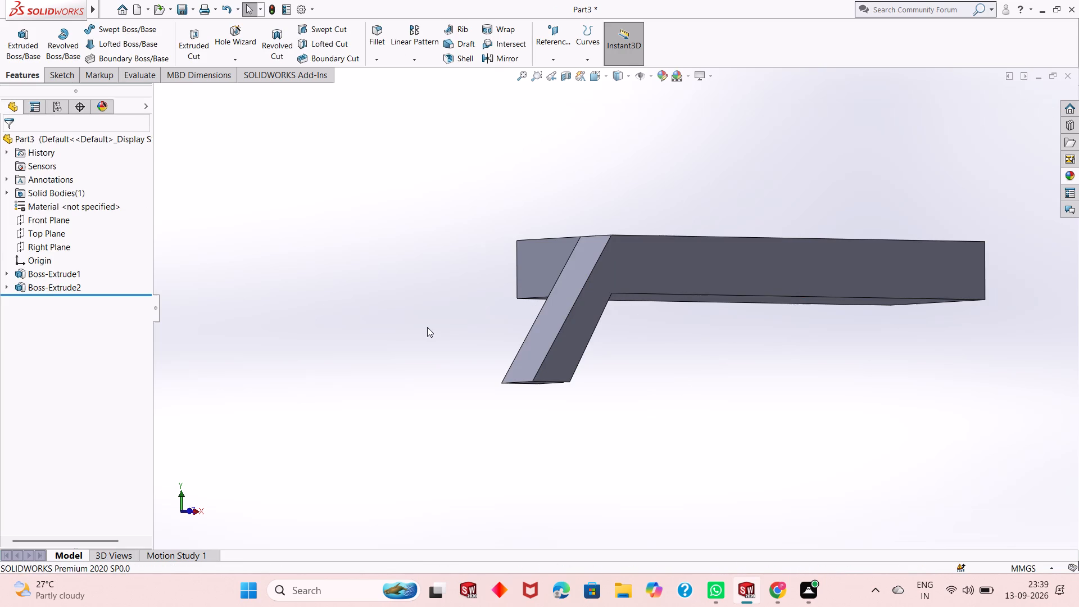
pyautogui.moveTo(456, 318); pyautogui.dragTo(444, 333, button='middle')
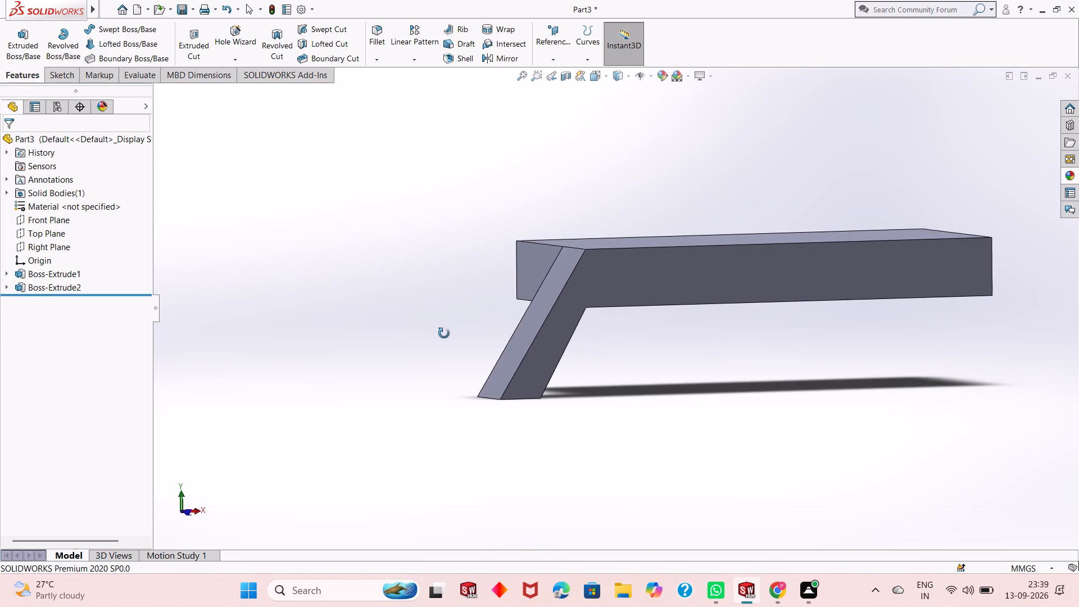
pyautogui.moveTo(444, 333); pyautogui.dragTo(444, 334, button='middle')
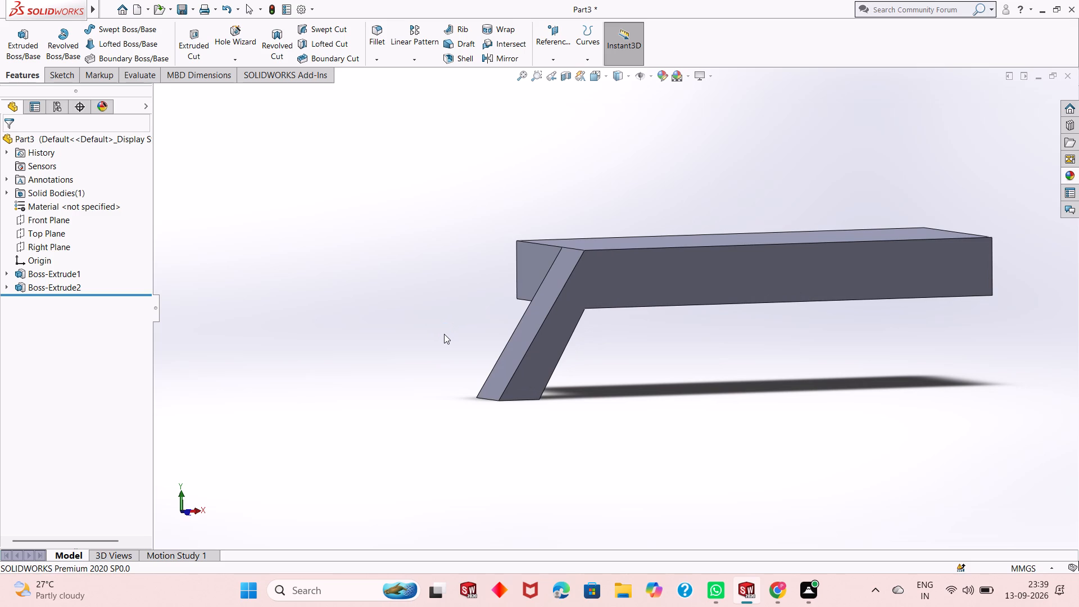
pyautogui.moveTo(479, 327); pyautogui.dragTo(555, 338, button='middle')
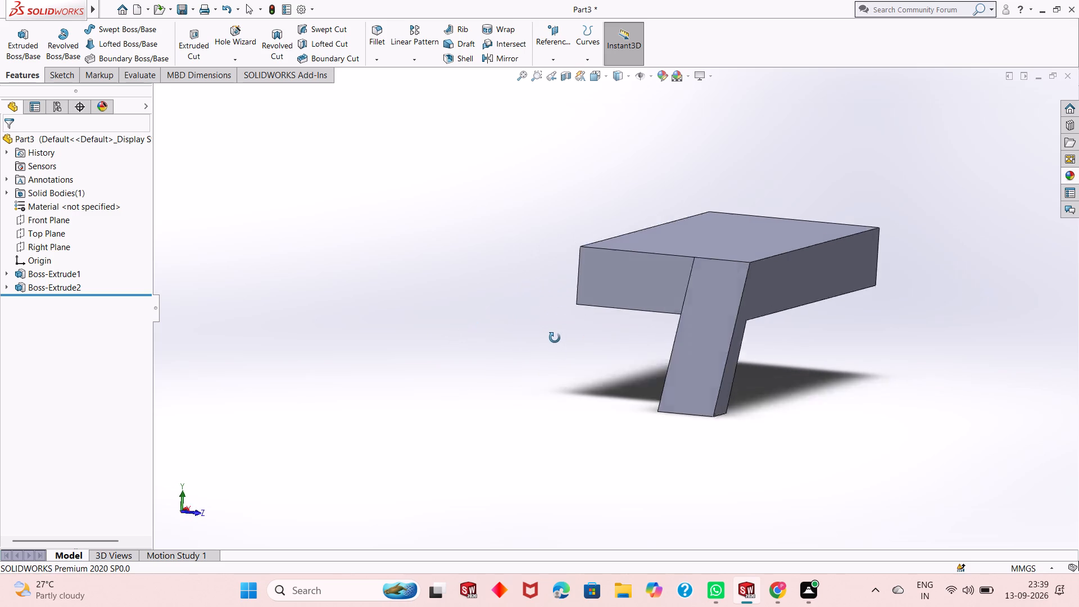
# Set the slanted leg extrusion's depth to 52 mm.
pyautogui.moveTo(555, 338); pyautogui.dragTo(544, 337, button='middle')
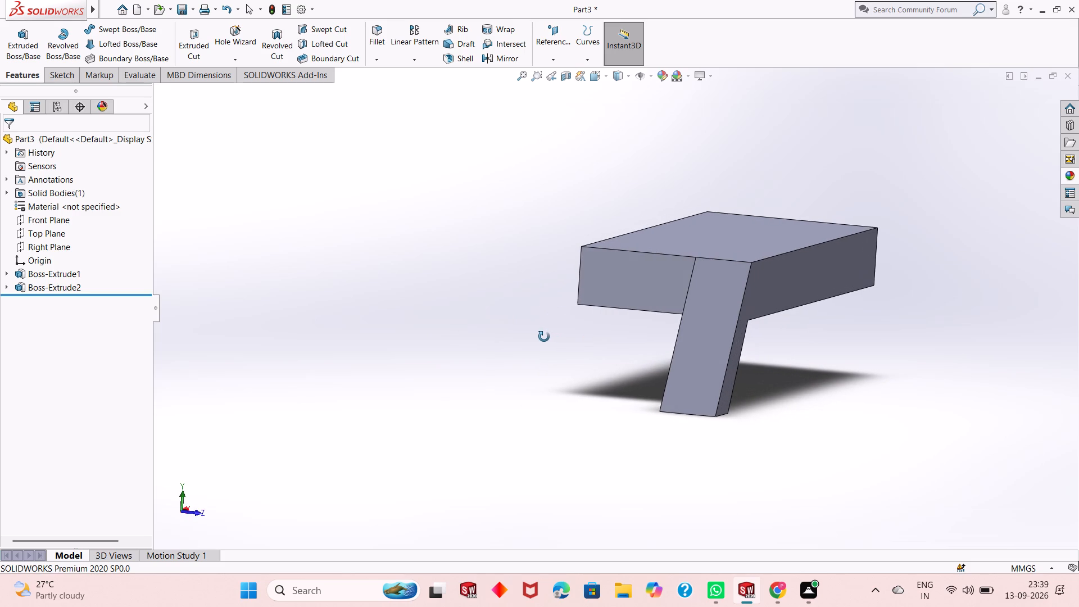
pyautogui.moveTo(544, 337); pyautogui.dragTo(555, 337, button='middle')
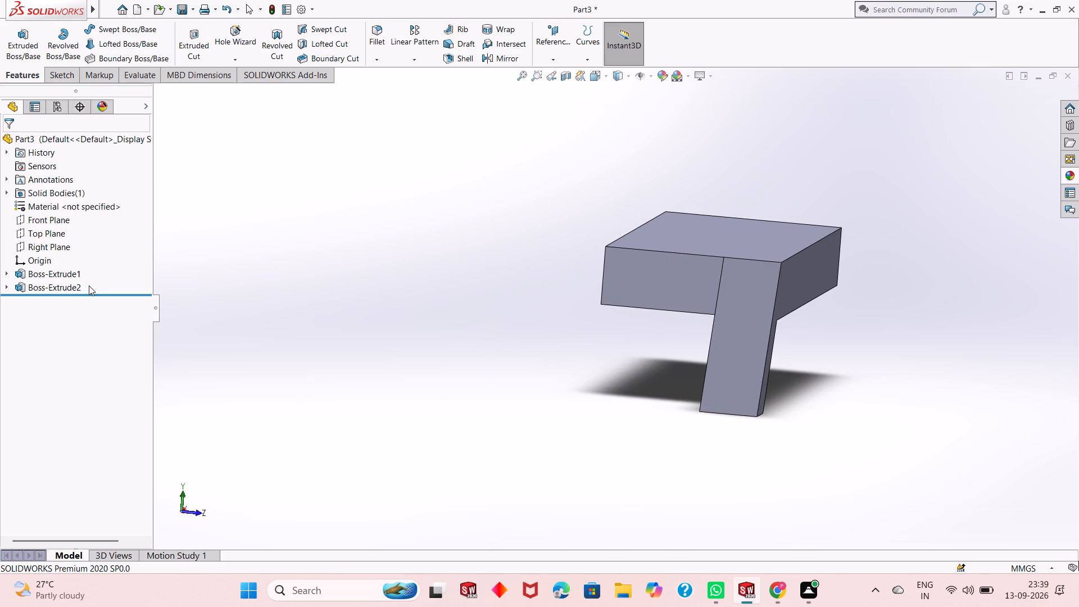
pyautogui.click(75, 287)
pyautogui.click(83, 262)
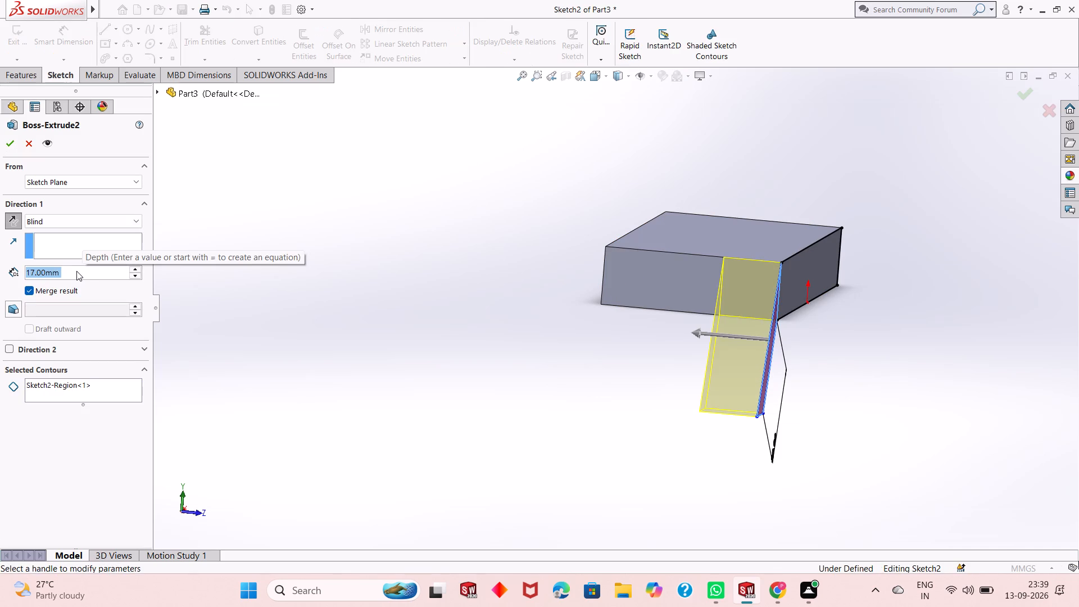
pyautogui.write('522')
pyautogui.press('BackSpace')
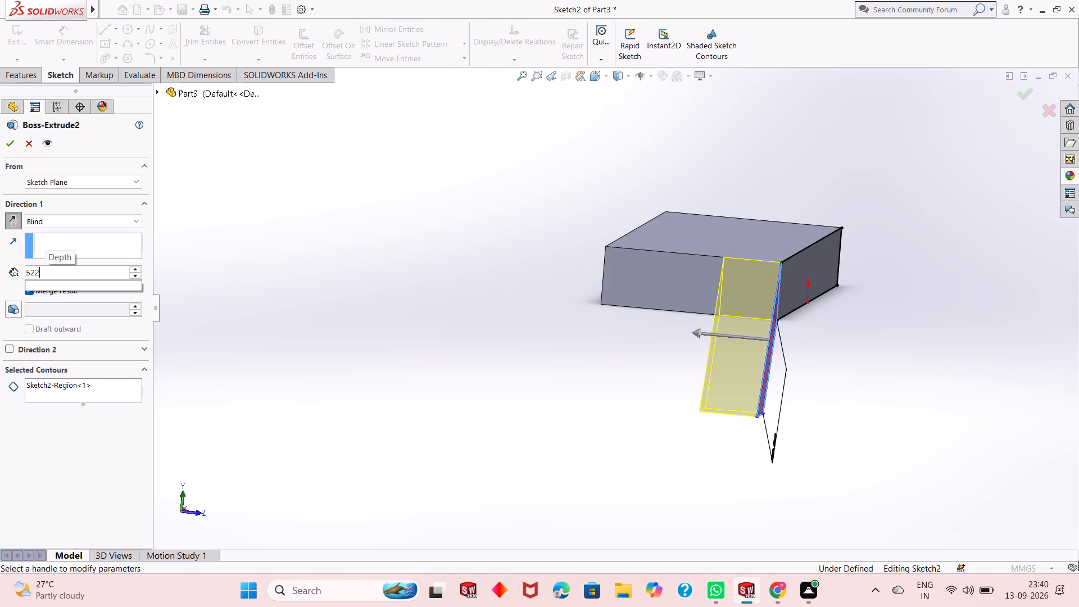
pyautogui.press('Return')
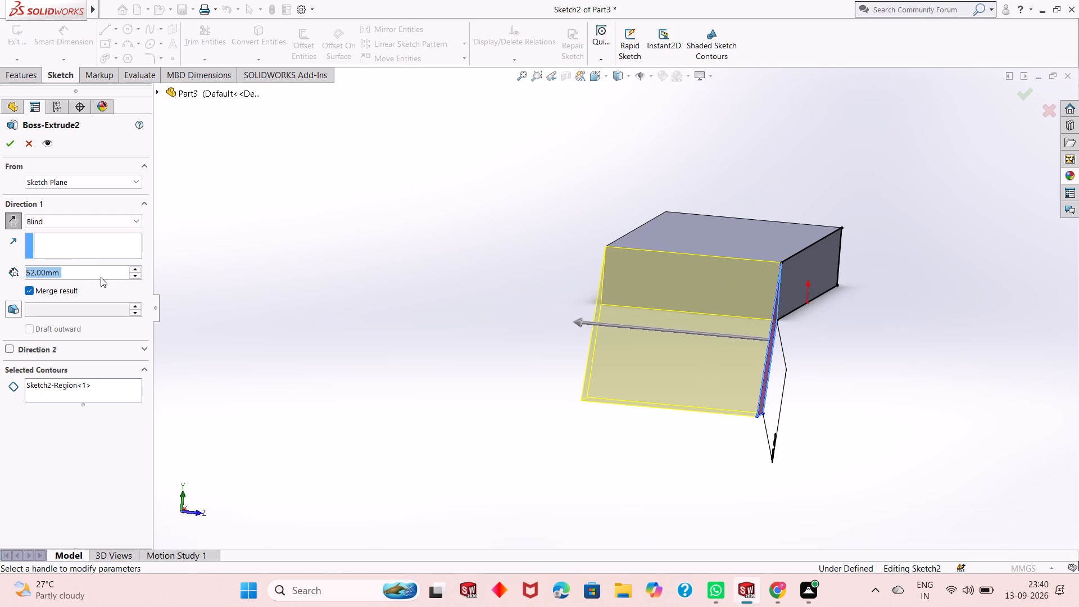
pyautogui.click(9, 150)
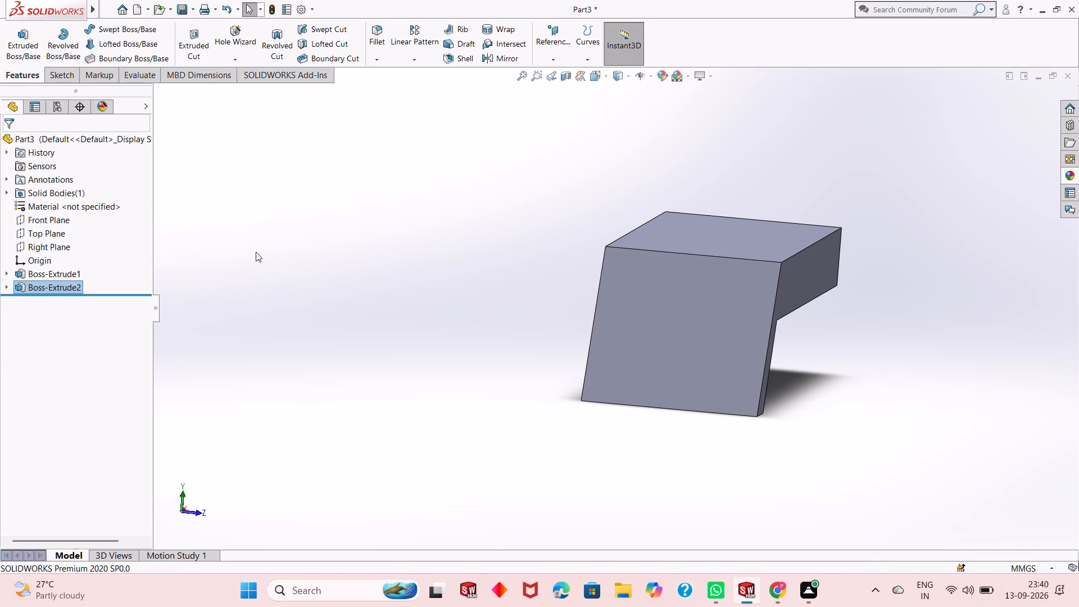
# Undo the 52 mm depth change and the slanted leg extrusion, going back to its open profile sketch.
pyautogui.scroll(1, 366, 342)
pyautogui.scroll(-2, 559, 329)
pyautogui.scroll(1, 574, 331)
pyautogui.moveTo(574, 331); pyautogui.dragTo(536, 330, button='middle')
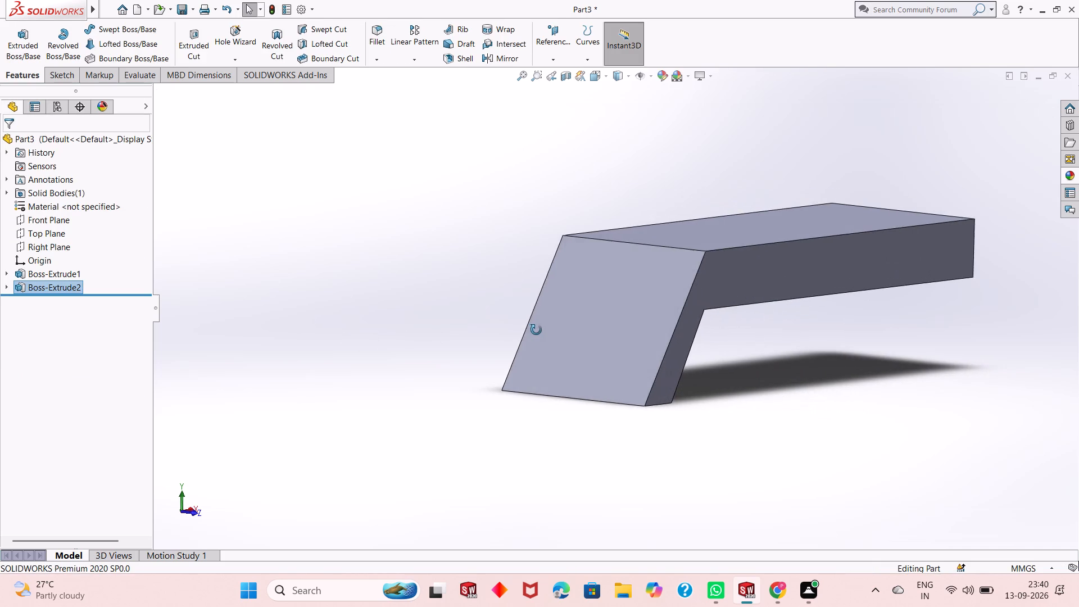
pyautogui.moveTo(536, 330); pyautogui.dragTo(497, 337, button='middle')
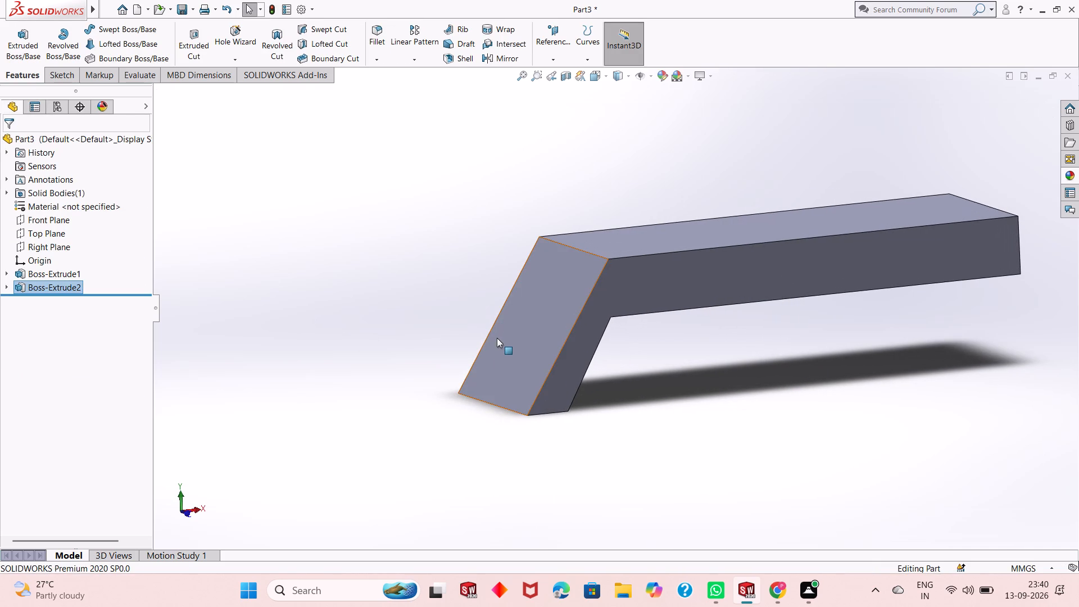
pyautogui.scroll(1, 497, 338)
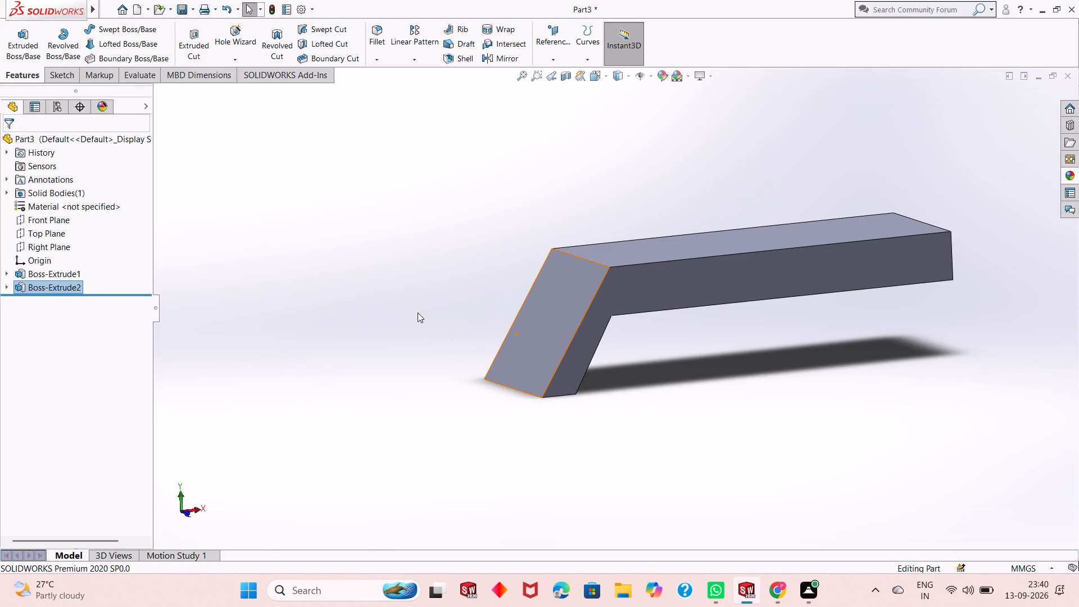
pyautogui.moveTo(330, 380); pyautogui.dragTo(328, 395)
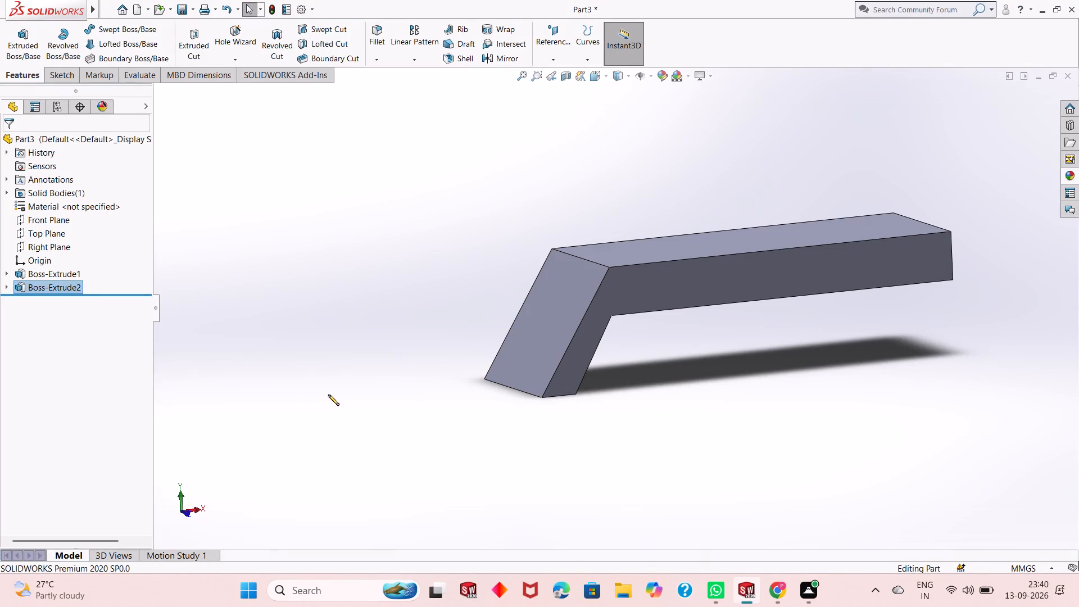
pyautogui.hotkey('ctrl', 'z')
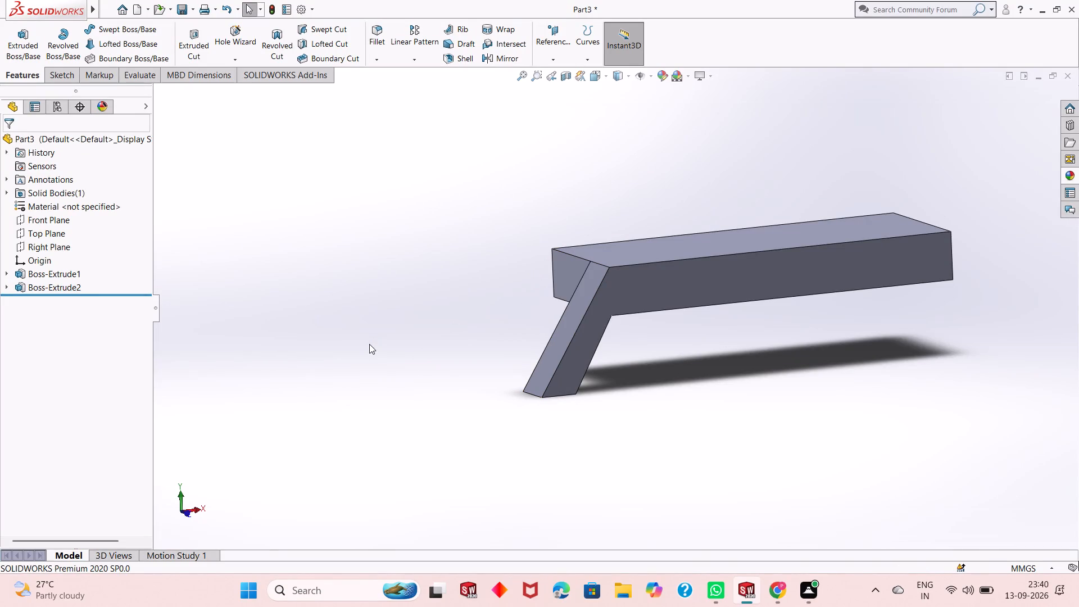
pyautogui.hotkey('ctrl', 'z')
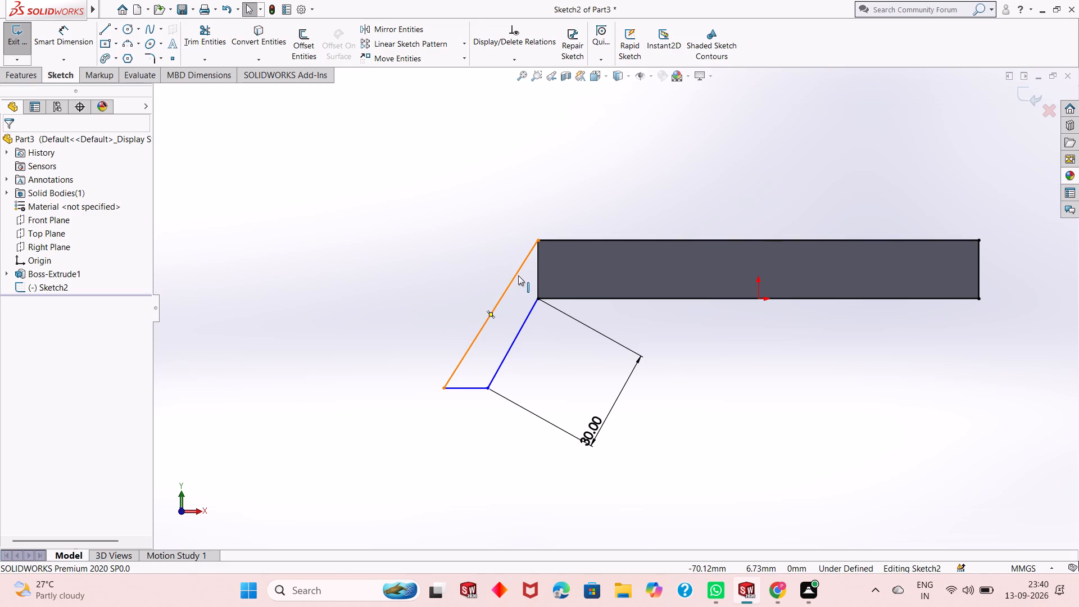
# Delete the outer slanted line and the short horizontal bottom line from the leg profile.
pyautogui.click(456, 388)
pyautogui.keyDown('ctrl'); pyautogui.click(459, 359); pyautogui.keyUp('ctrl')
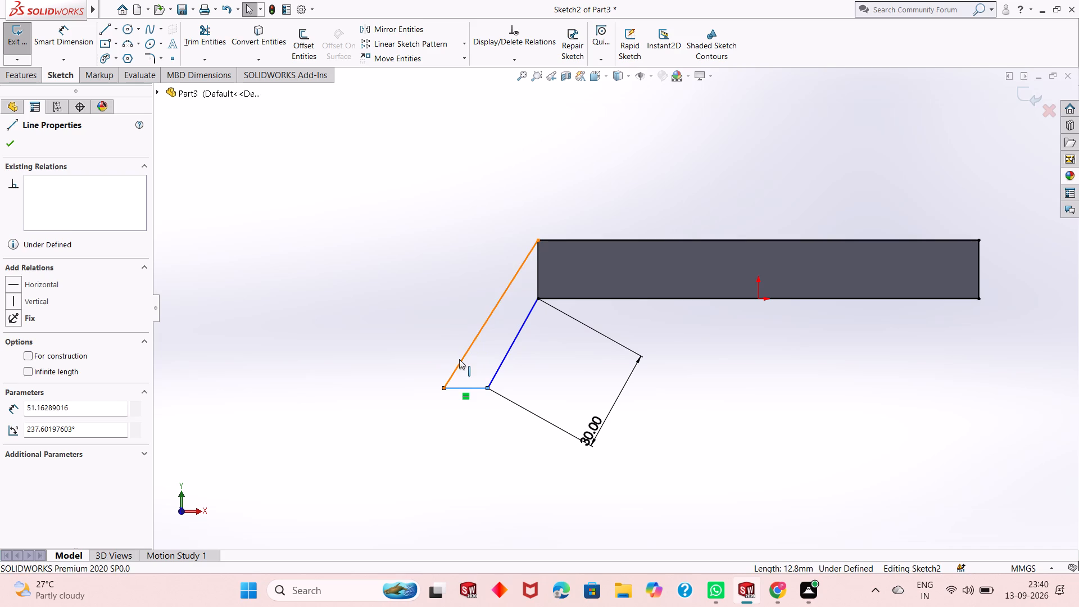
pyautogui.press('Delete')
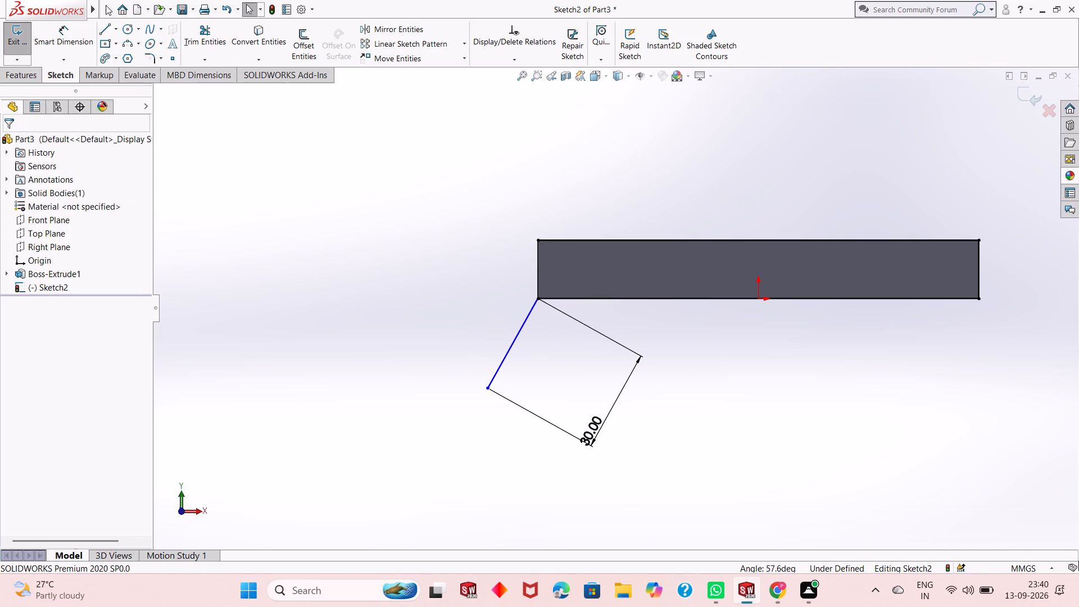
# Sketch connected lines from the block's upper-left corner: about 40 mm slanted down-left, about 9 mm horizontal to the left, and about 9.6 mm vertically down.
pyautogui.click(102, 27)
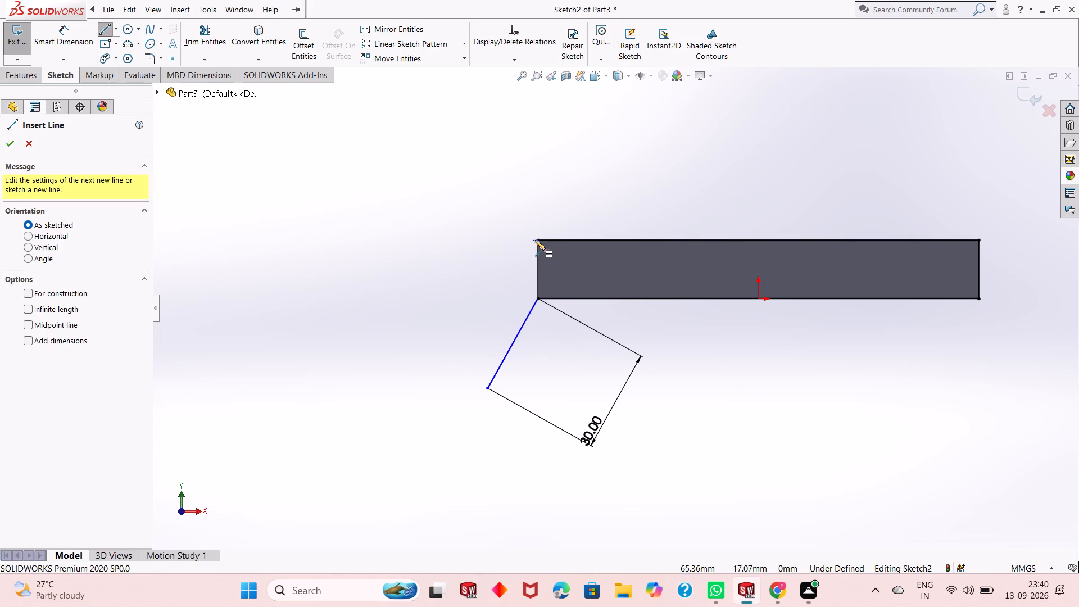
pyautogui.click(536, 239)
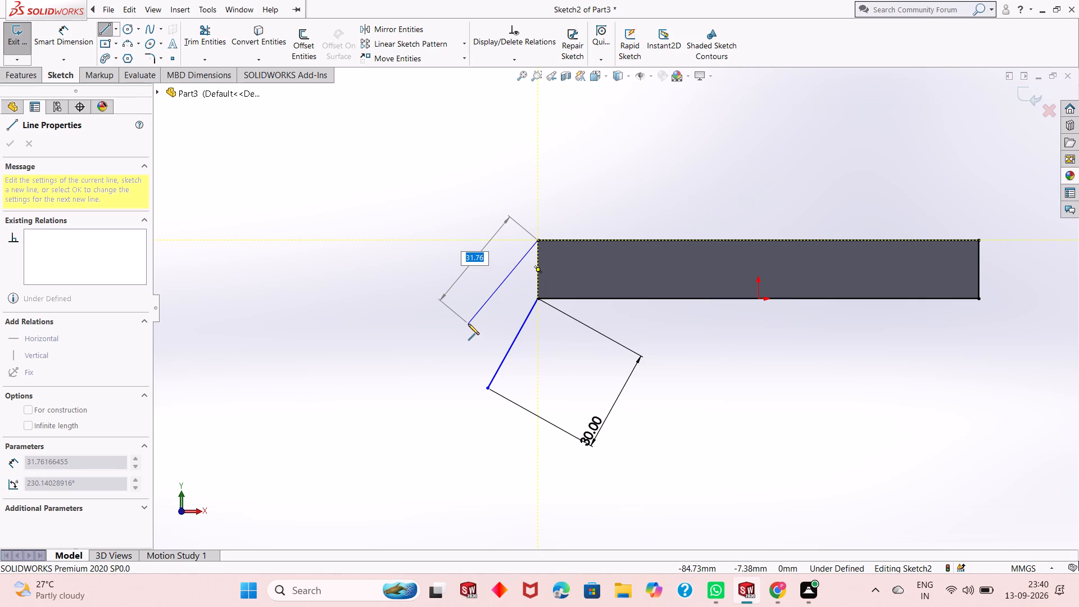
pyautogui.click(463, 355)
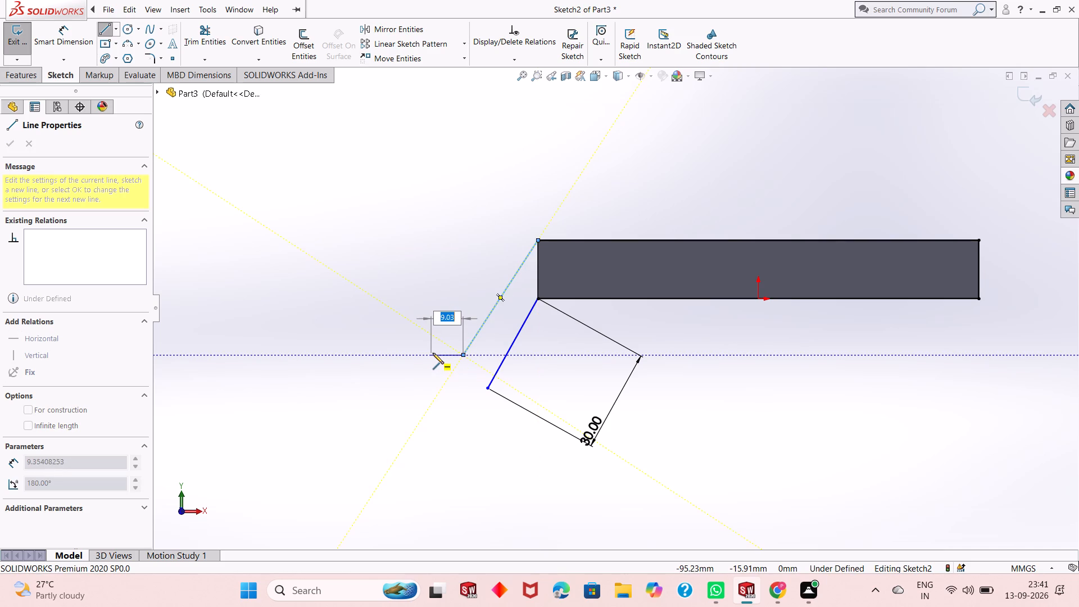
pyautogui.click(433, 353)
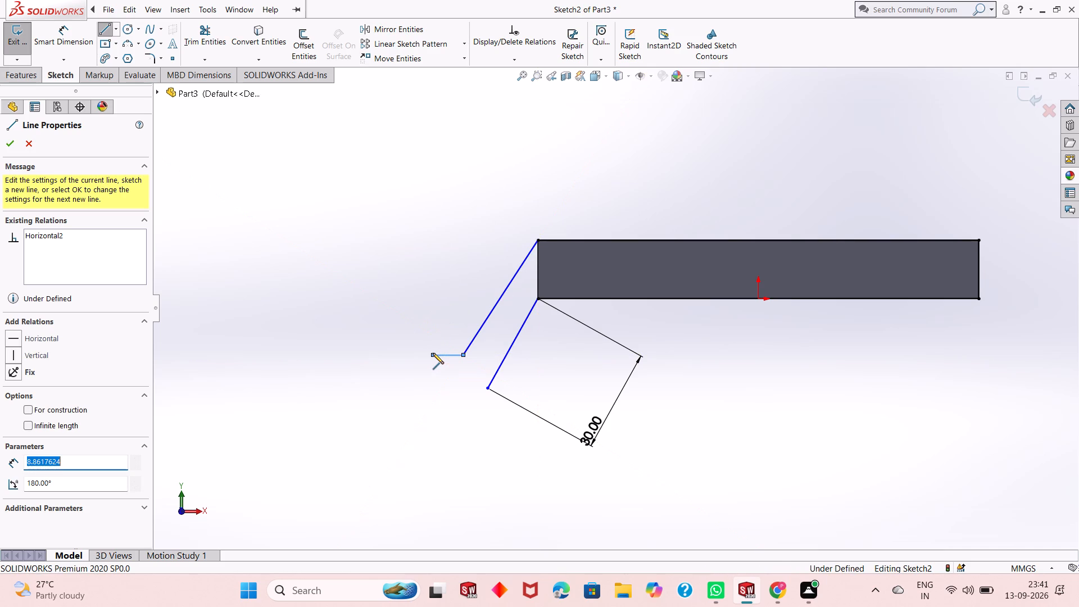
pyautogui.click(430, 388)
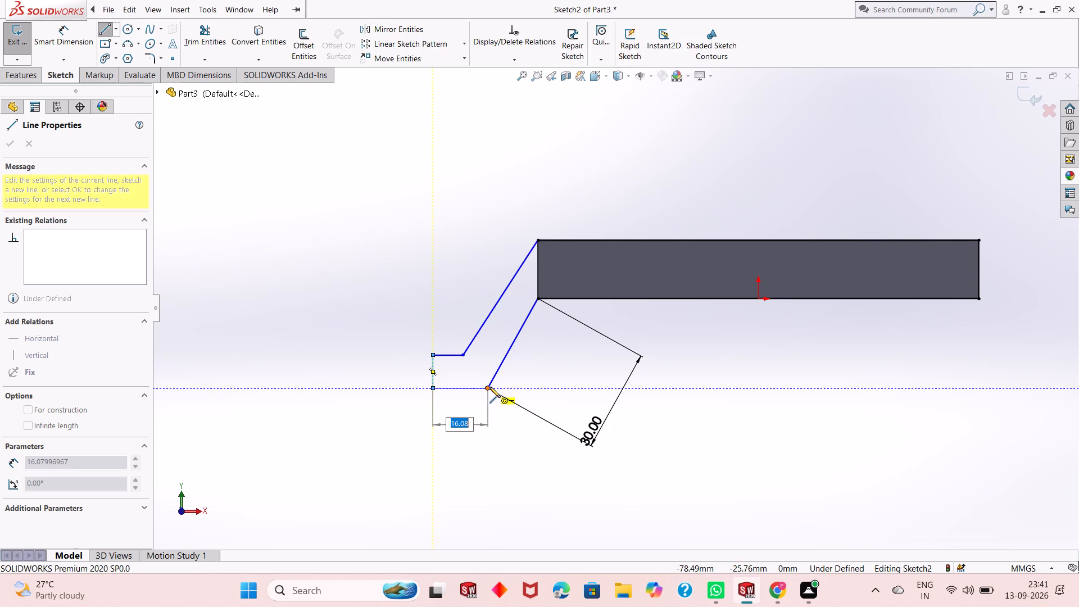
pyautogui.rightClick(489, 387)
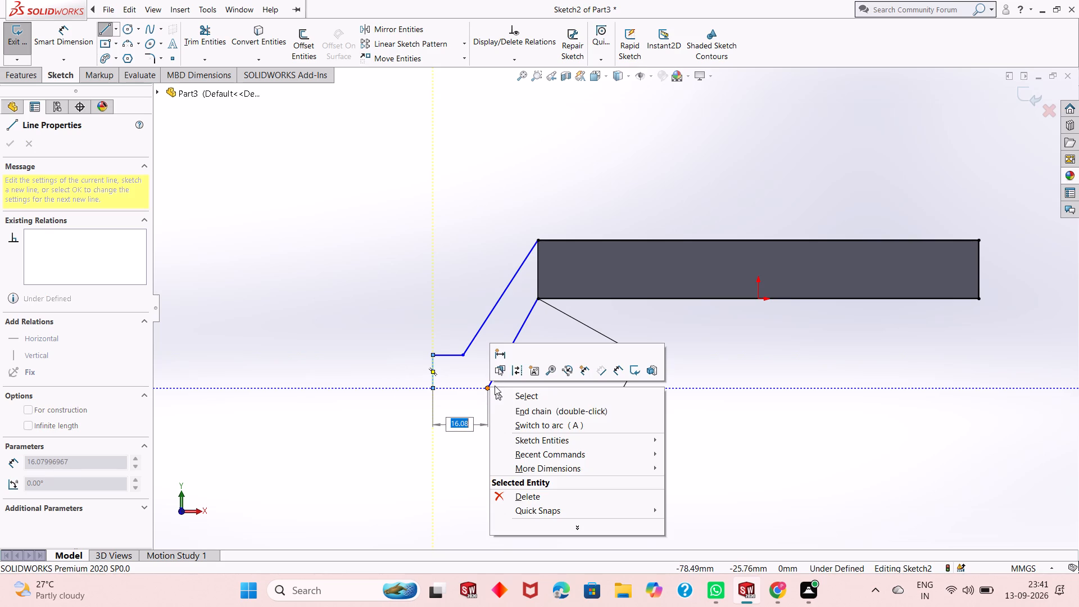
pyautogui.click(505, 395)
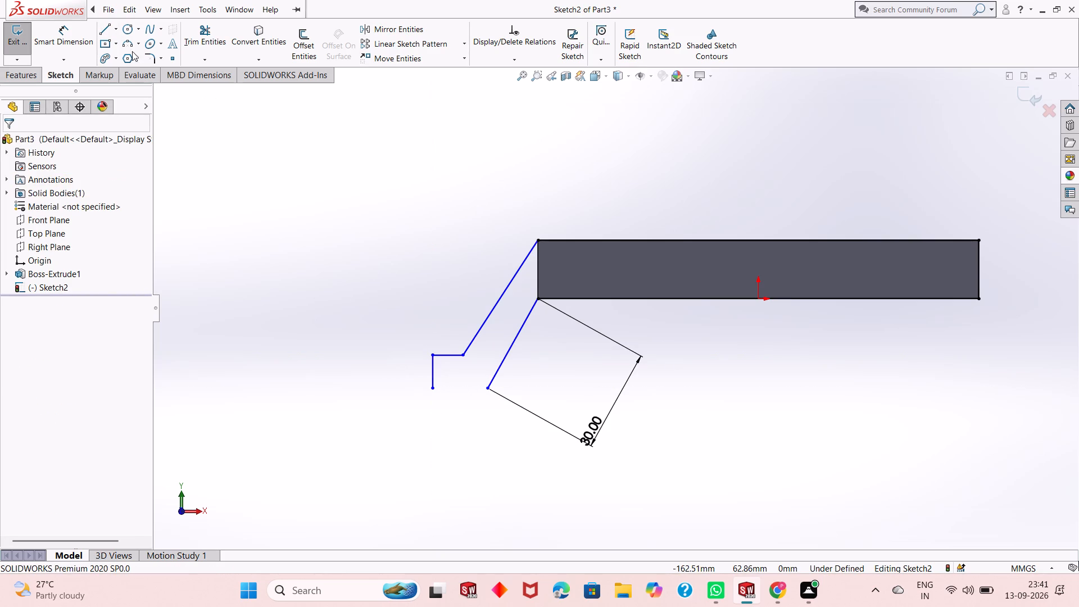
# Sketch a horizontal line about 16.1 mm long joining the foot's lower-left end to the inner slanted line's lower end.
pyautogui.click(109, 32)
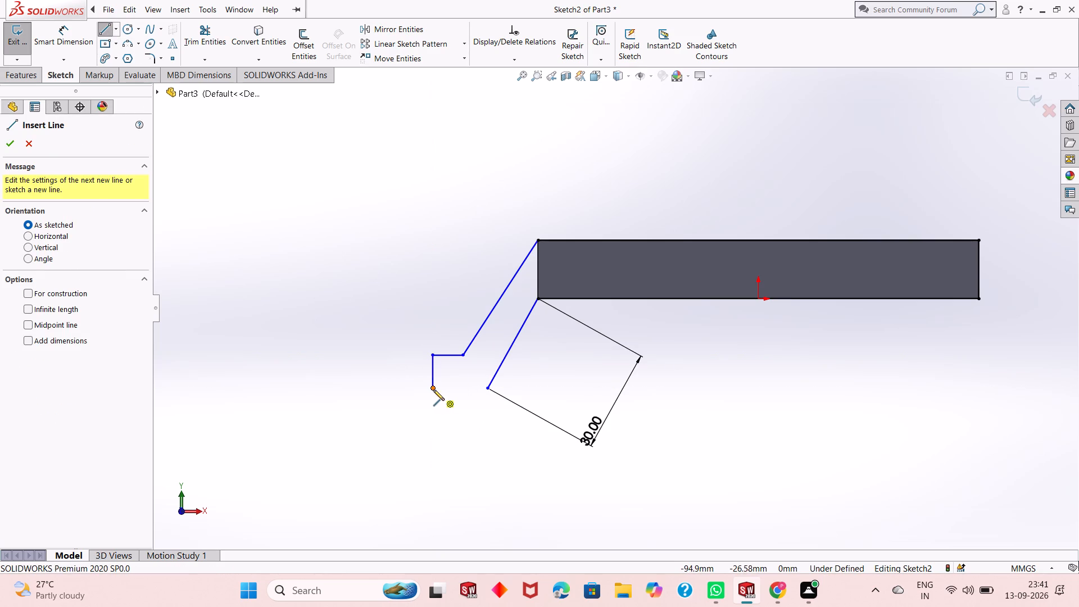
pyautogui.click(433, 389)
pyautogui.click(489, 388)
pyautogui.rightClick(489, 388)
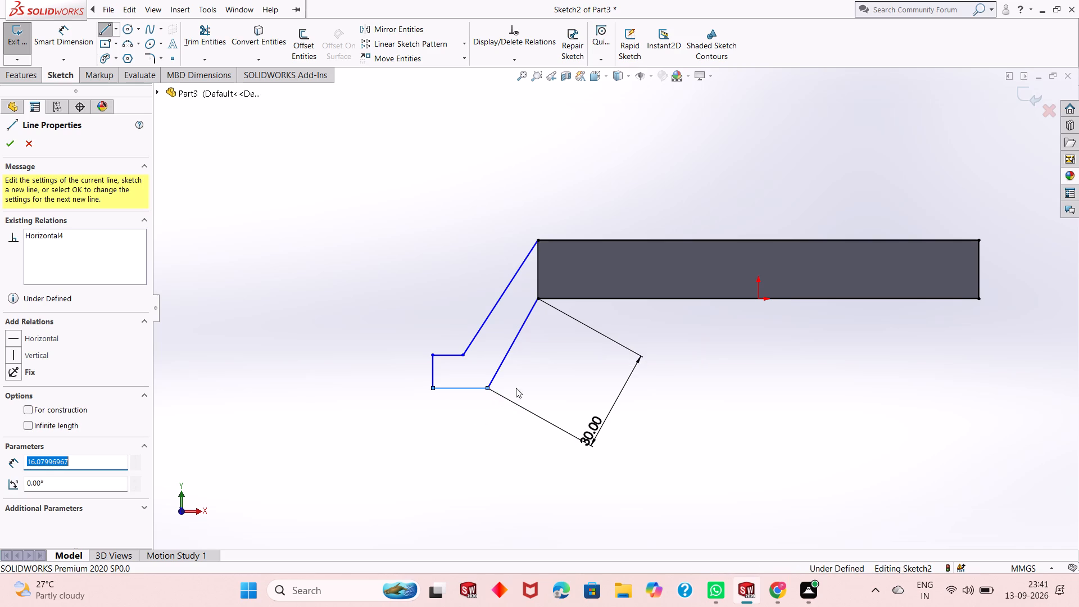
pyautogui.click(531, 396)
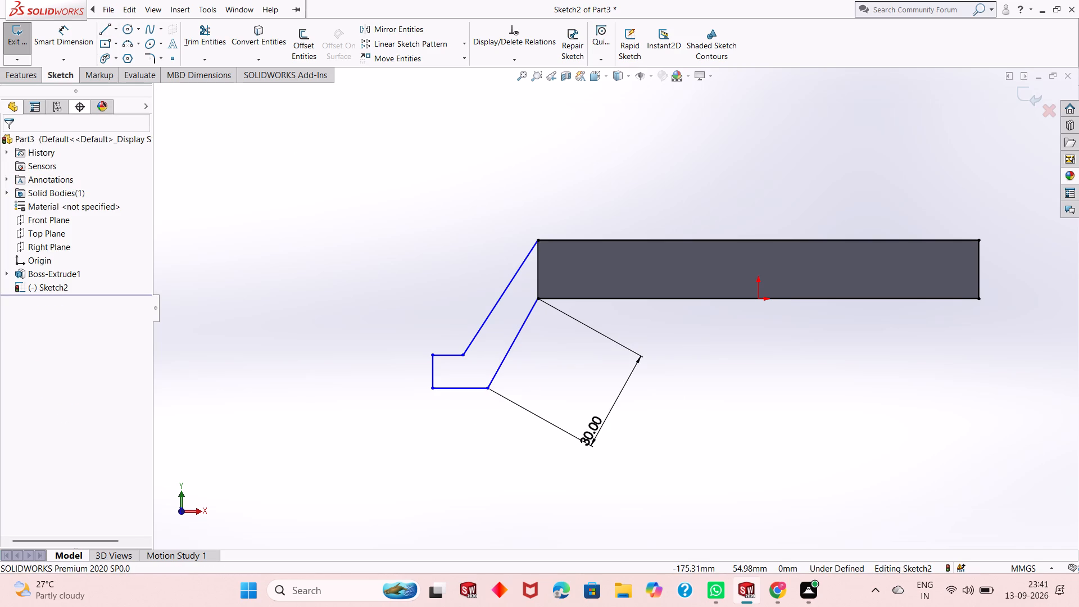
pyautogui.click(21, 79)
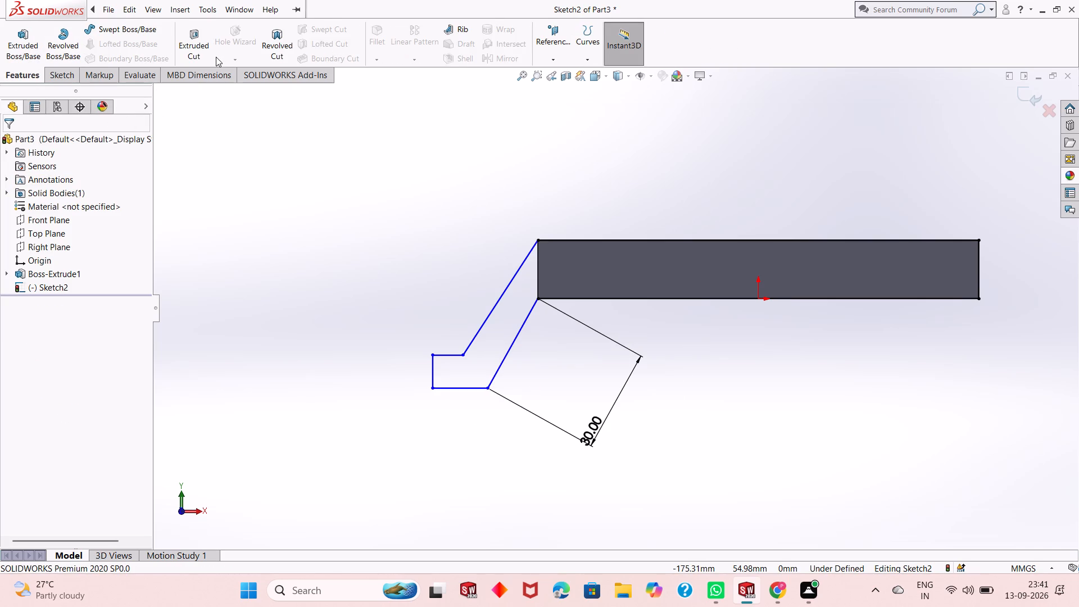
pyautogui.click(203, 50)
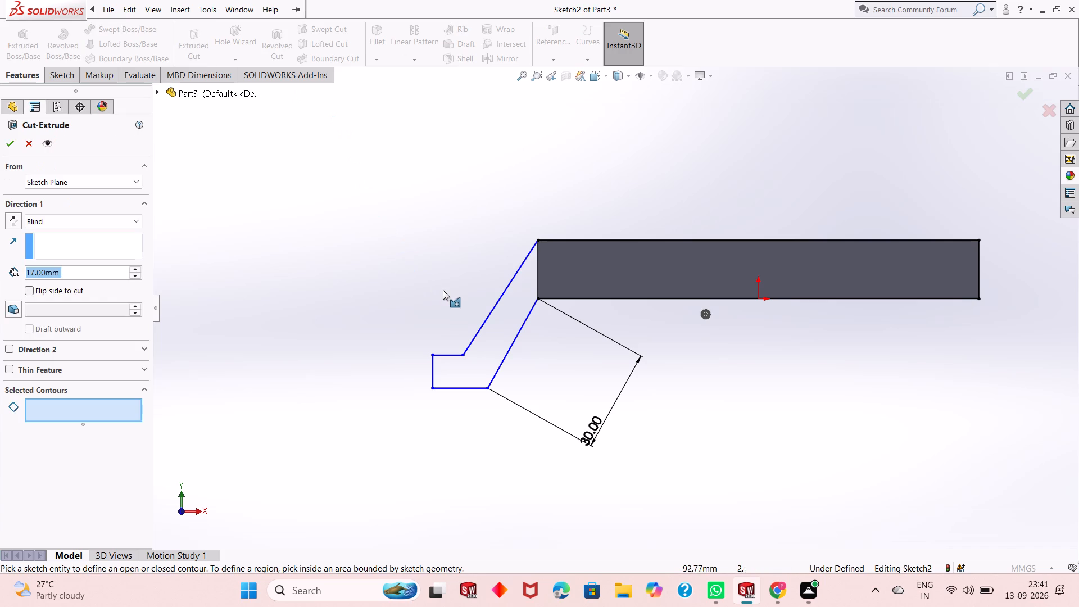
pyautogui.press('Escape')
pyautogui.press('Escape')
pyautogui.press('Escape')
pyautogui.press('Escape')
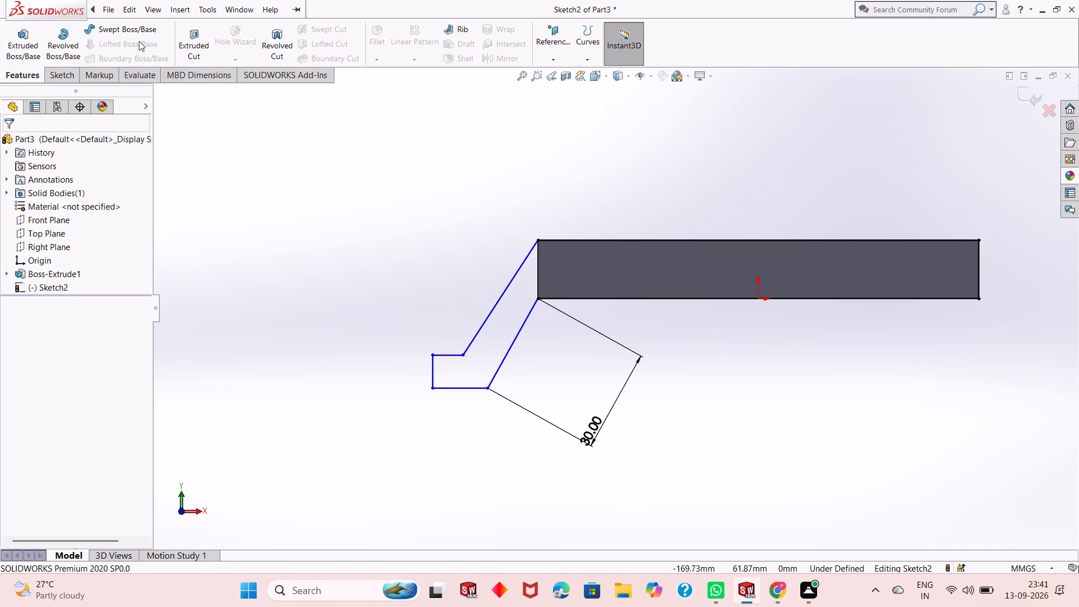
# Close the footed leg profile with a 17 mm vertical line along the block's left edge, joining its upper and lower corners.
pyautogui.click(70, 70)
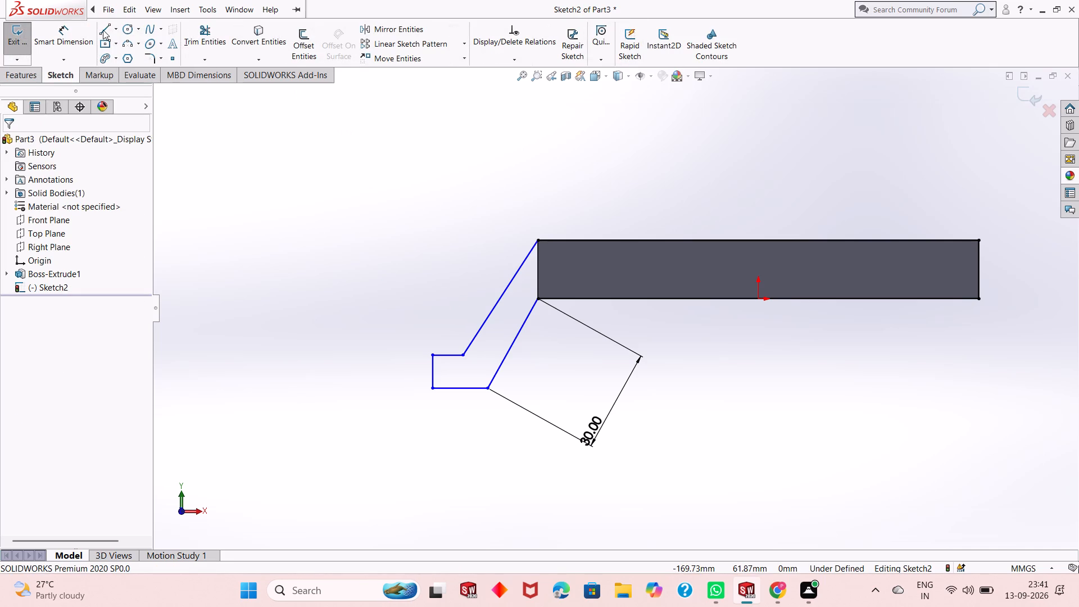
pyautogui.click(103, 30)
pyautogui.click(538, 242)
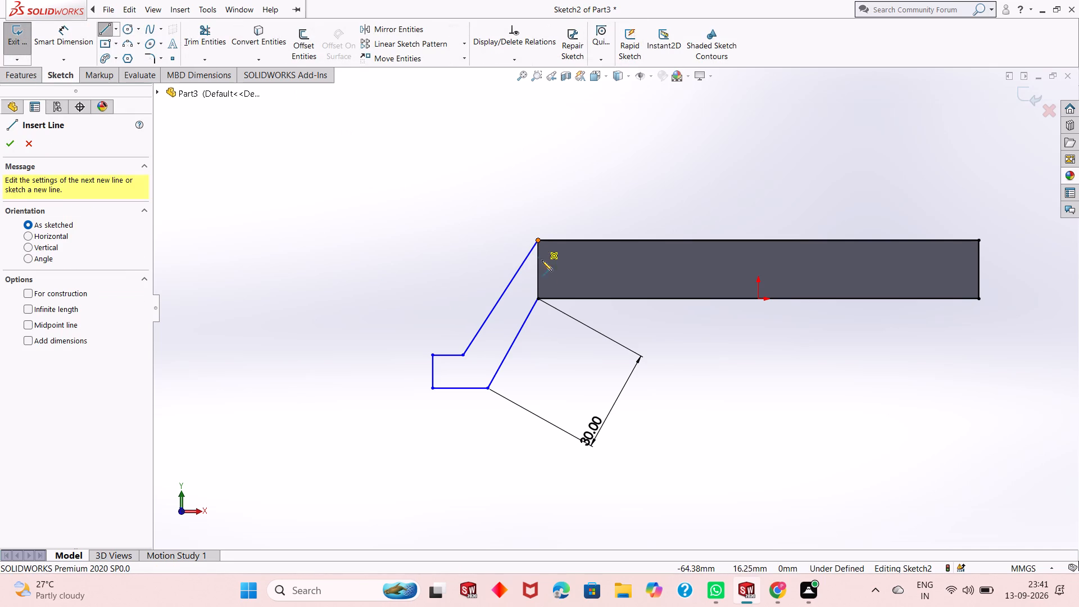
pyautogui.click(540, 299)
pyautogui.rightClick(540, 299)
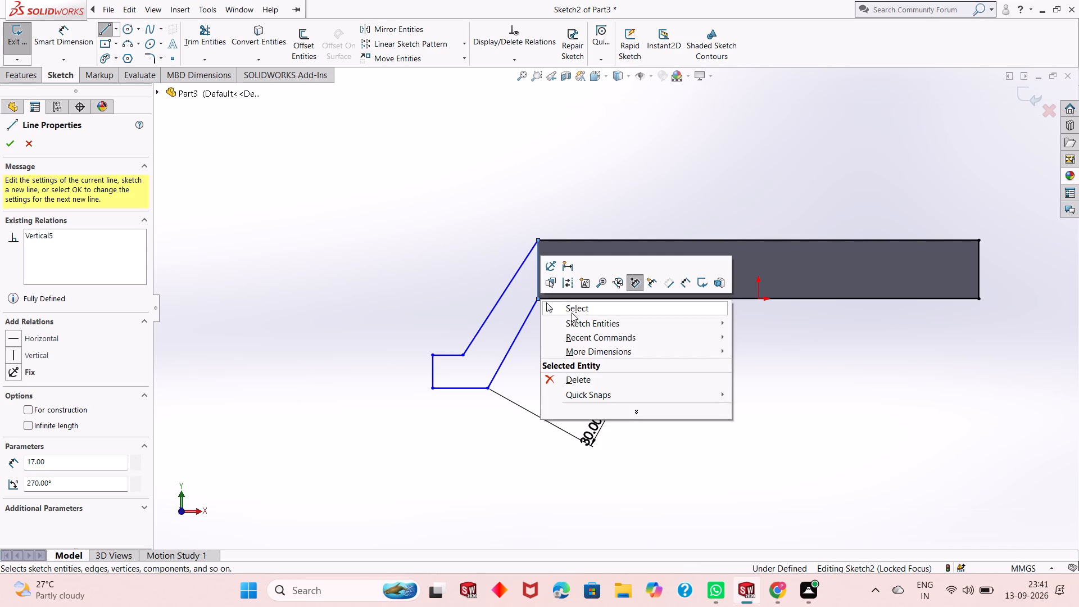
pyautogui.click(572, 313)
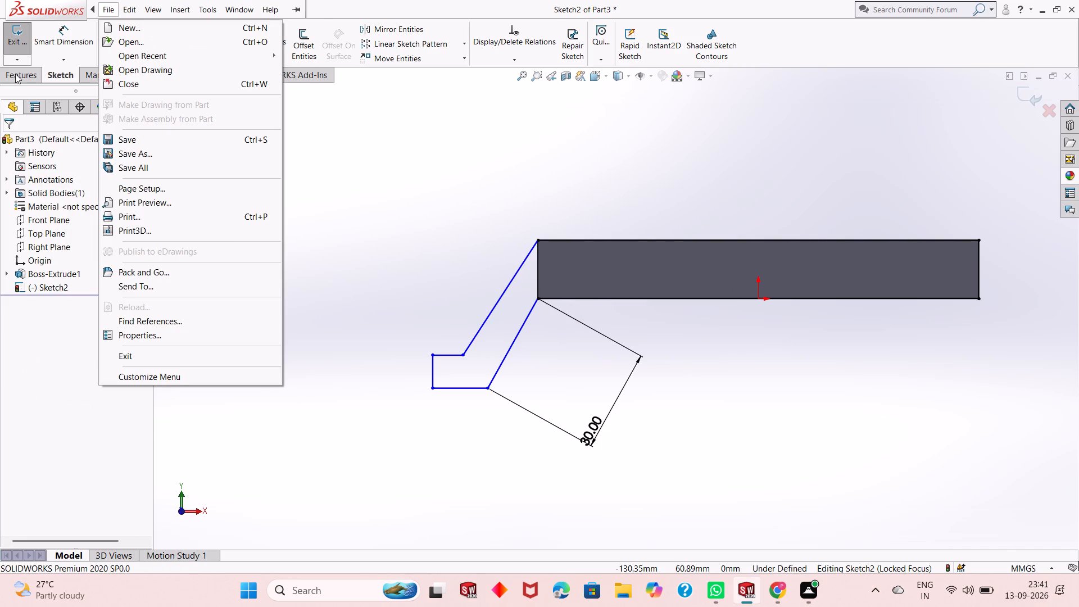
# Extrude the enclosed leg profile region 52 mm in the reversed direction, across the block's full width, merged with the block.
pyautogui.click(15, 74)
pyautogui.click(14, 43)
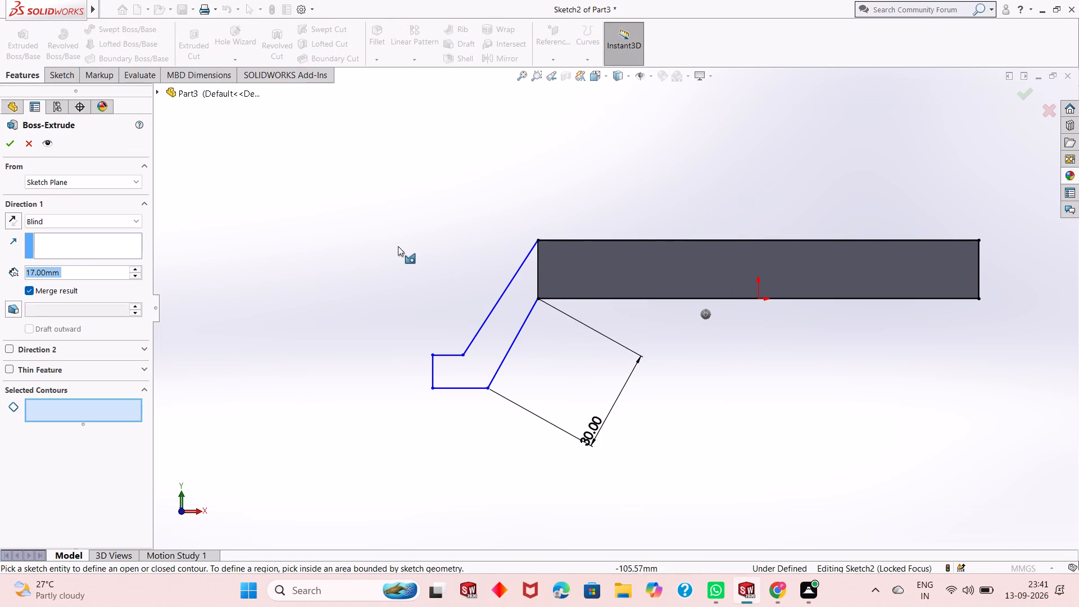
pyautogui.moveTo(400, 251); pyautogui.dragTo(414, 248, button='middle')
pyautogui.click(511, 384)
pyautogui.click(505, 376)
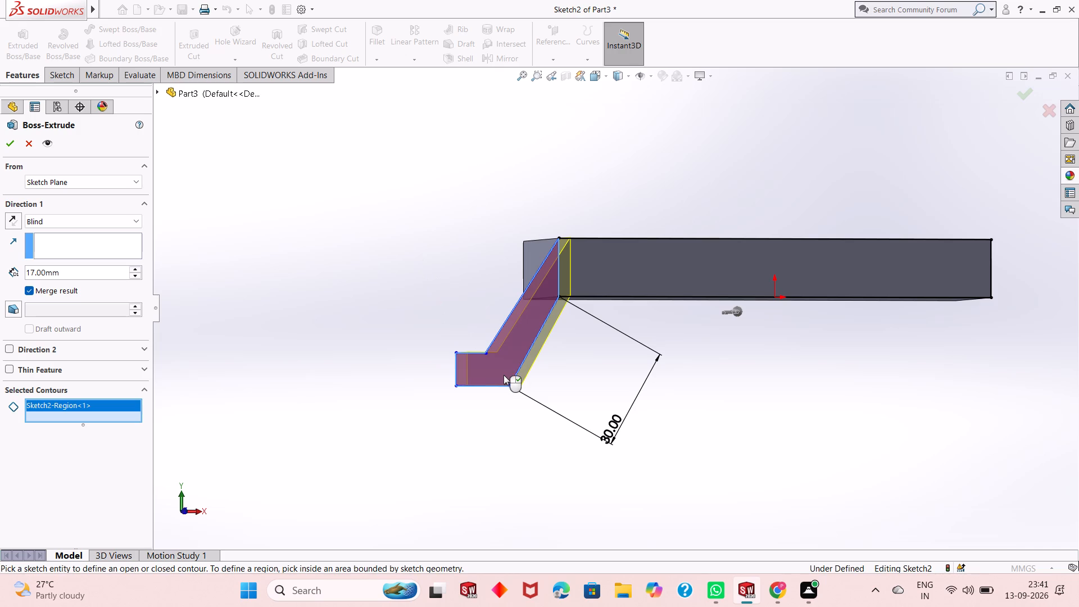
pyautogui.moveTo(472, 350); pyautogui.dragTo(496, 397, button='middle')
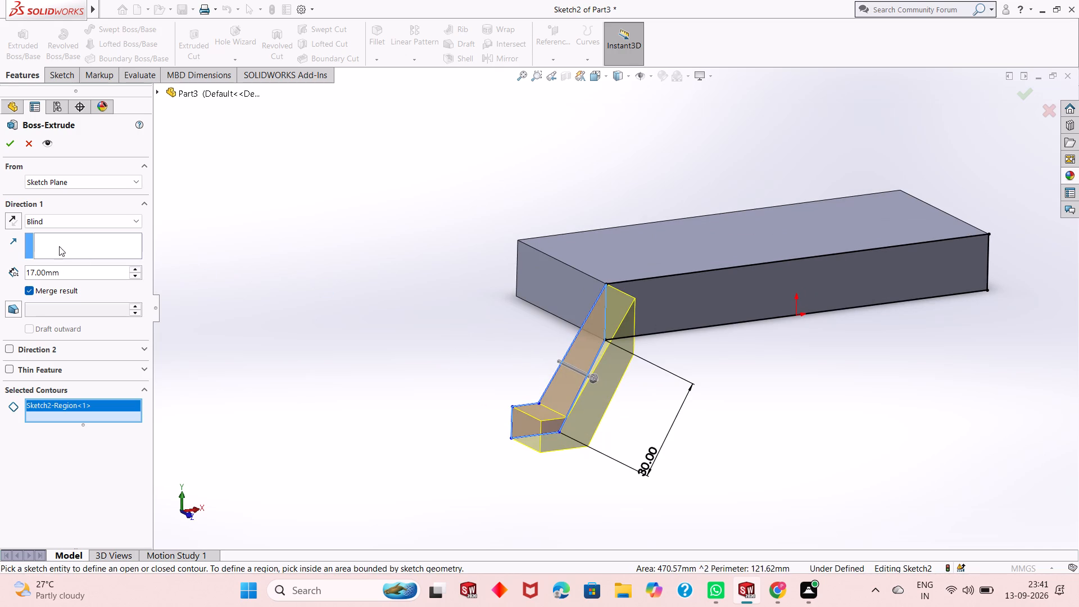
pyautogui.click(16, 215)
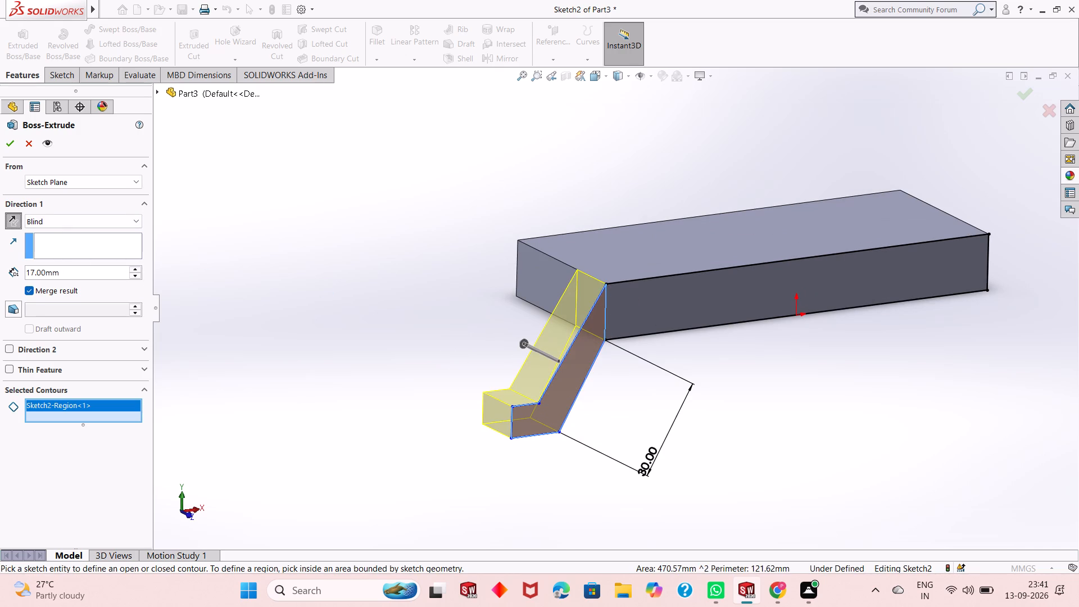
pyautogui.doubleClick(84, 266)
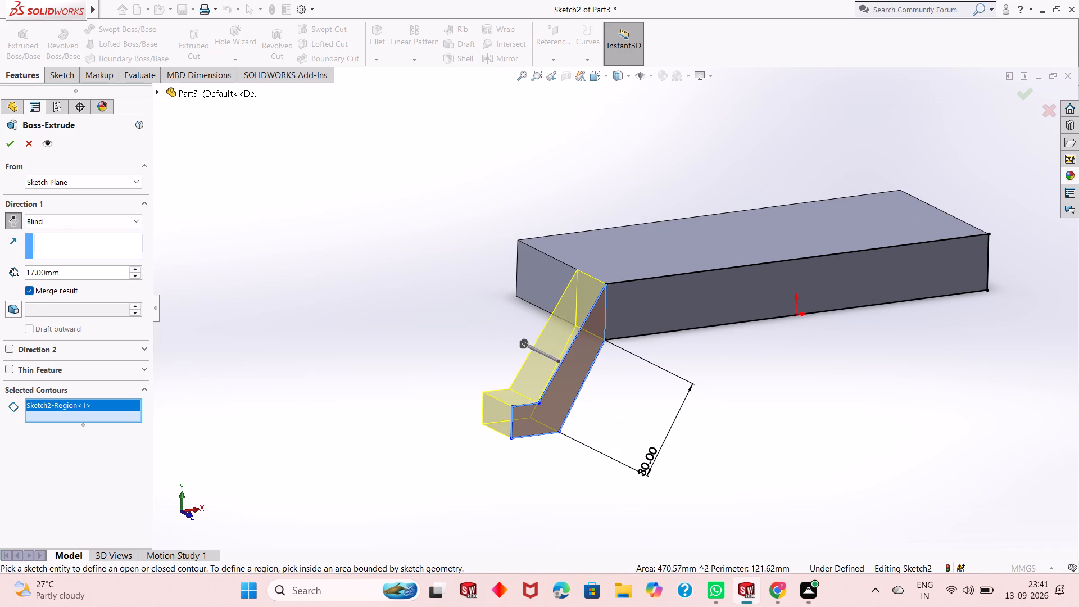
pyautogui.doubleClick(81, 269)
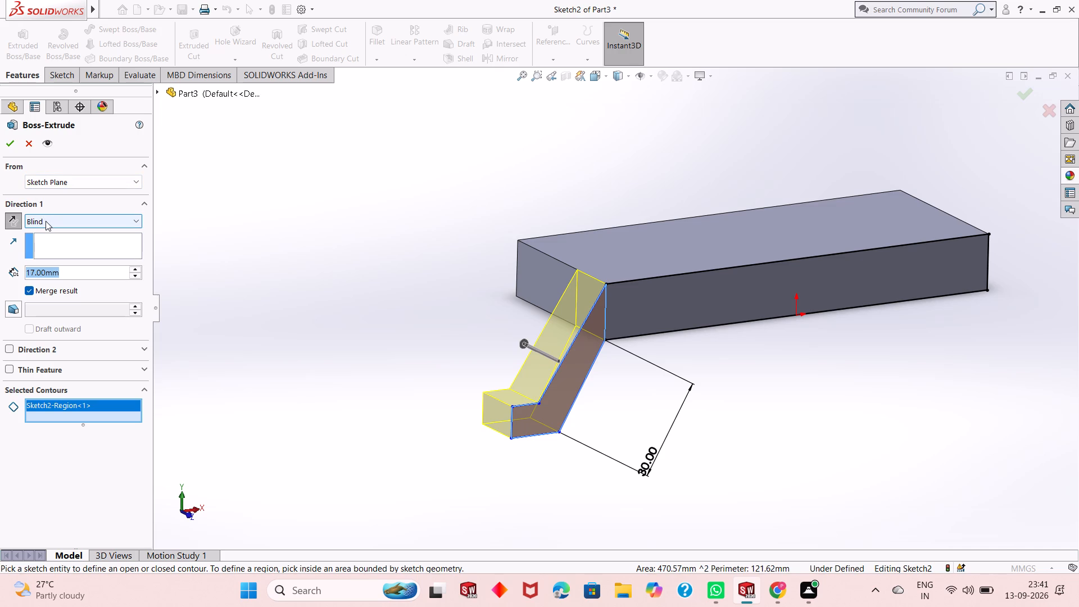
pyautogui.write('52')
pyautogui.press('Return')
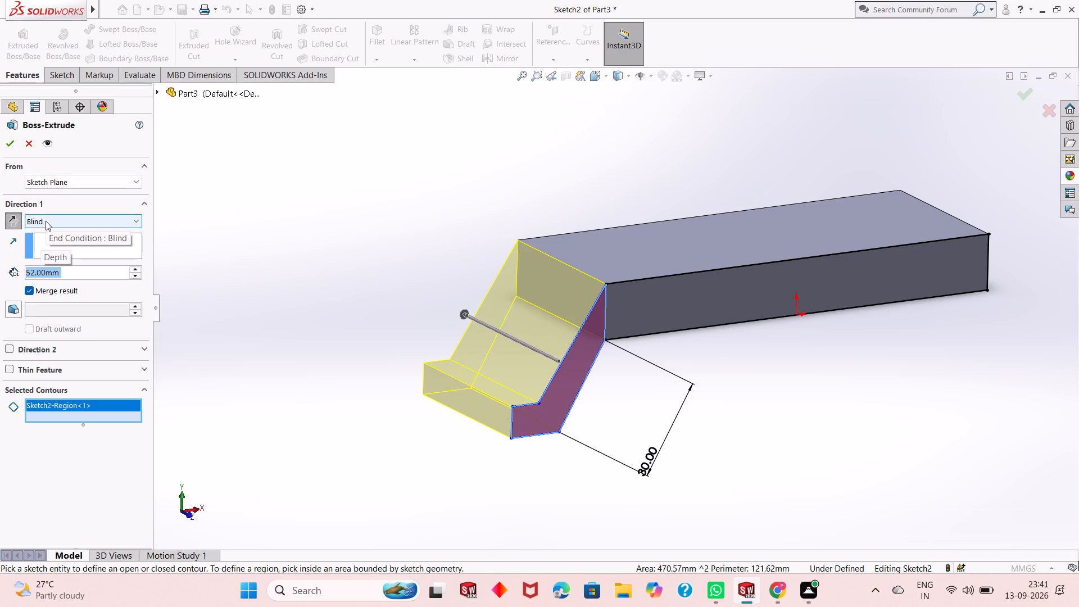
pyautogui.click(5, 145)
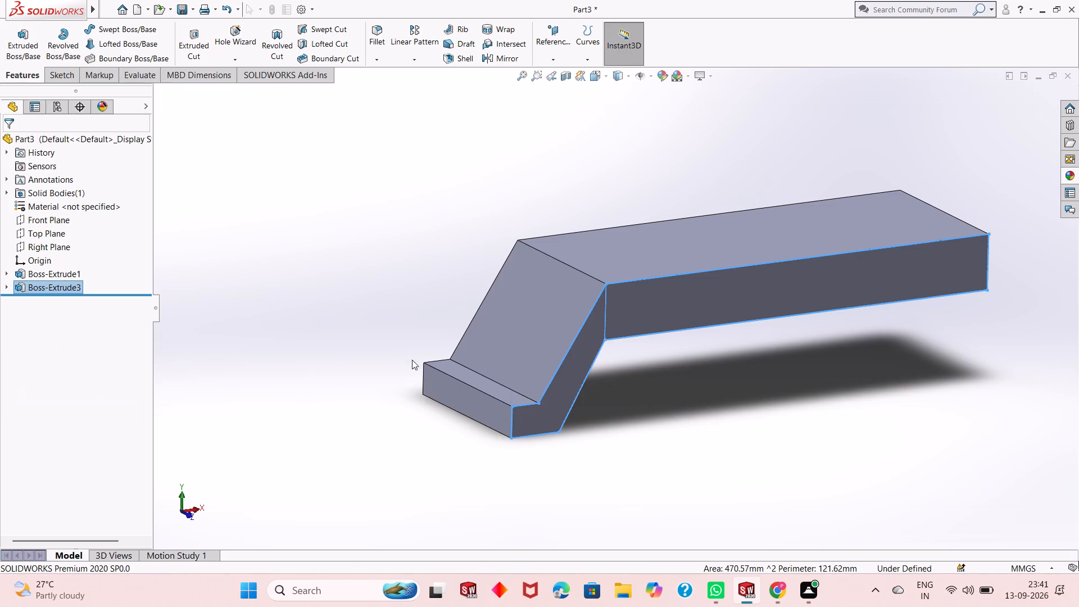
pyautogui.press('Escape')
pyautogui.press('Escape')
pyautogui.press('Escape')
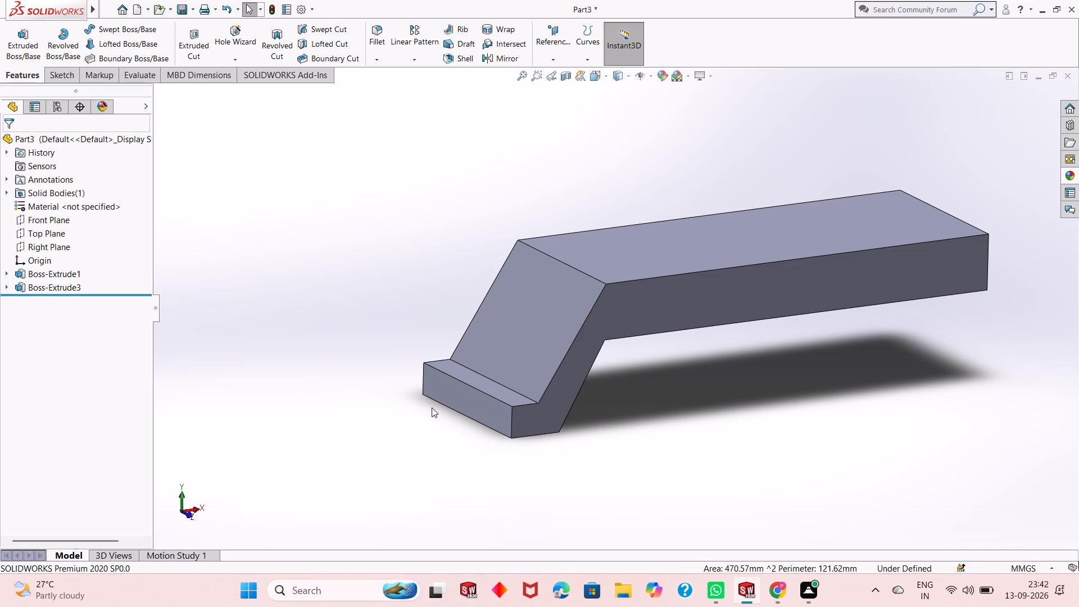
# Start a sketch on the foot's top face and draw a circle about 58 mm in diameter beyond the foot, centred level with the origin.
pyautogui.moveTo(455, 416); pyautogui.dragTo(493, 446, button='middle')
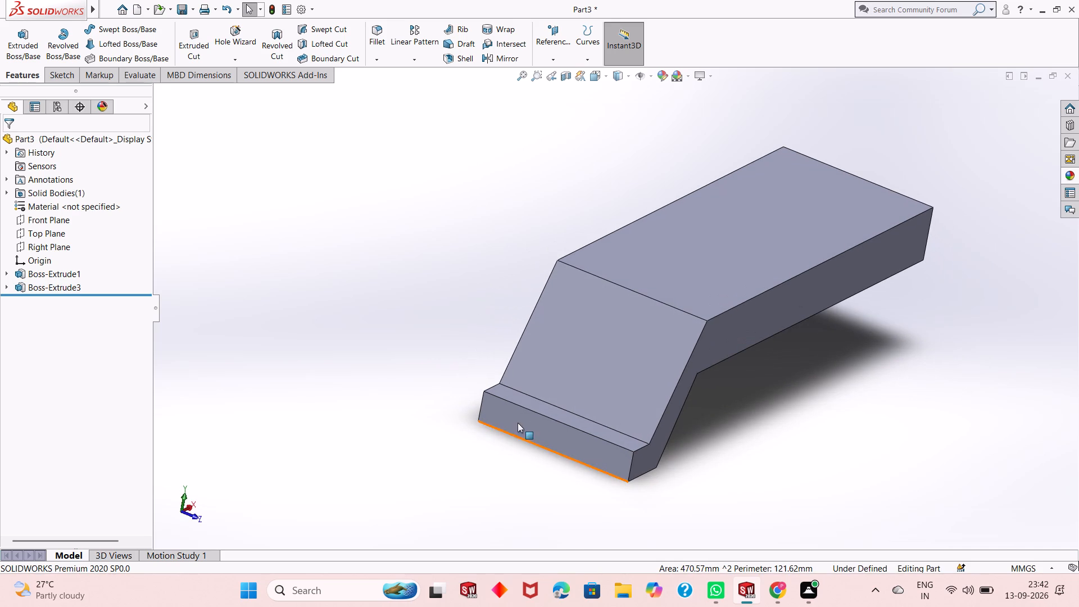
pyautogui.click(554, 411)
pyautogui.click(599, 386)
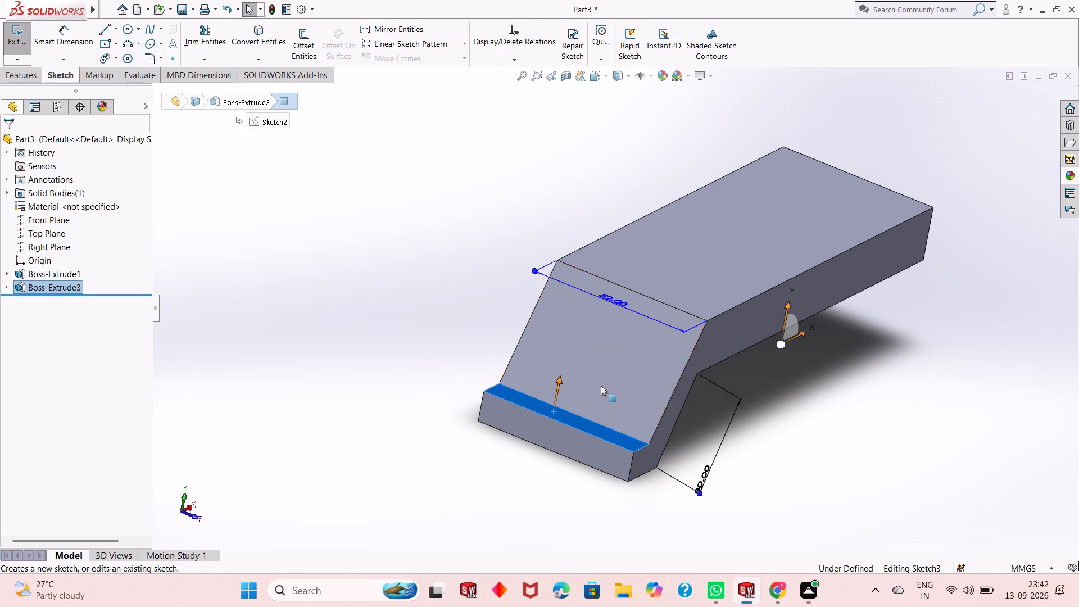
pyautogui.hotkey('ctrl', '8')
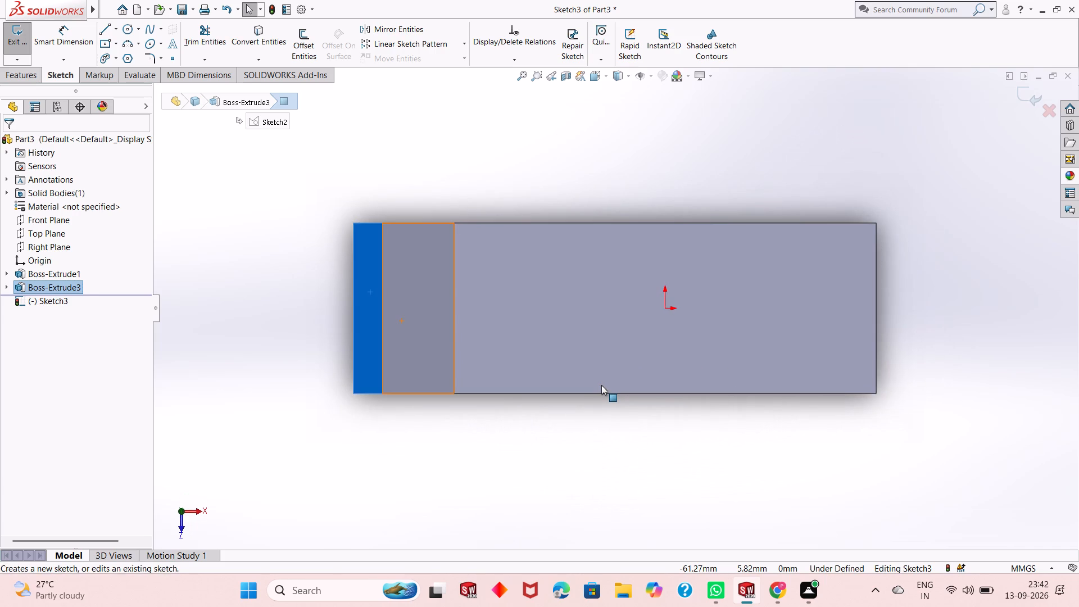
pyautogui.press('Escape')
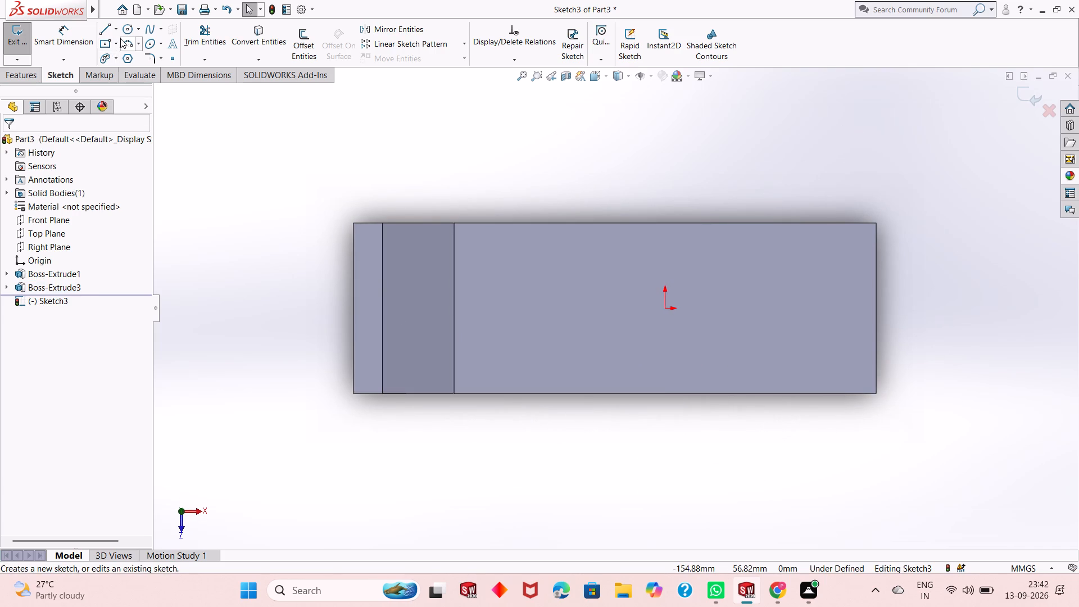
pyautogui.click(127, 28)
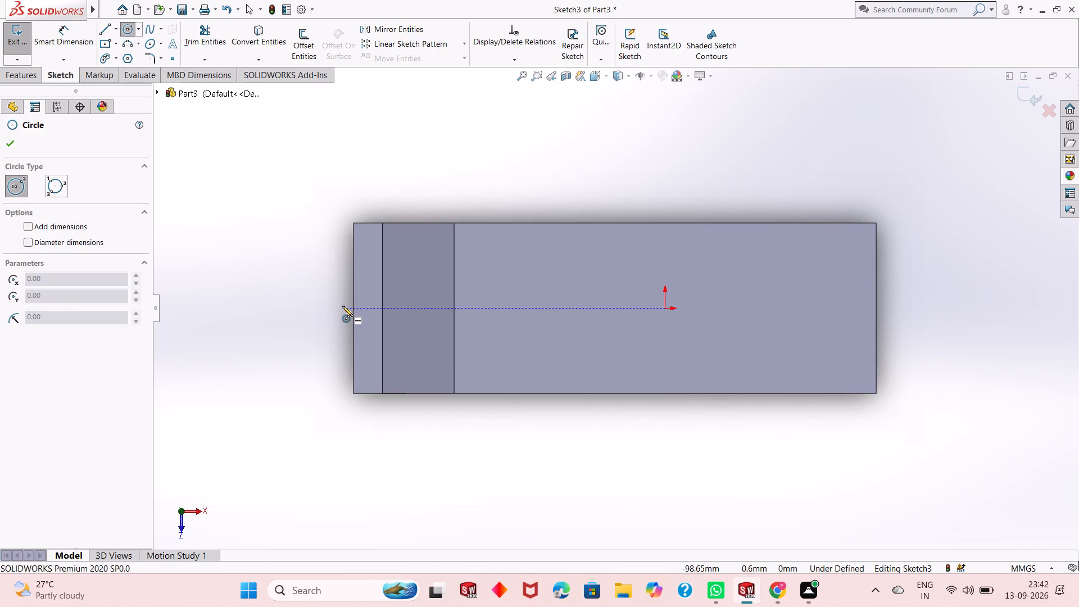
pyautogui.click(269, 308)
pyautogui.click(327, 234)
pyautogui.rightClick(327, 243)
pyautogui.click(338, 252)
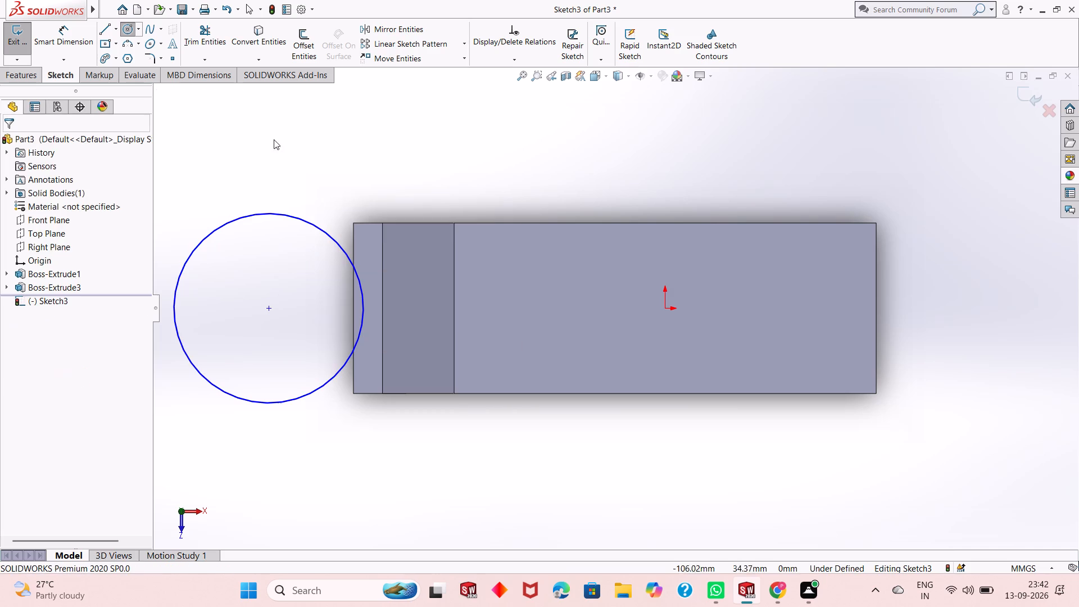
# Dimension the circle's diameter as 92 mm.
pyautogui.click(65, 35)
pyautogui.click(306, 222)
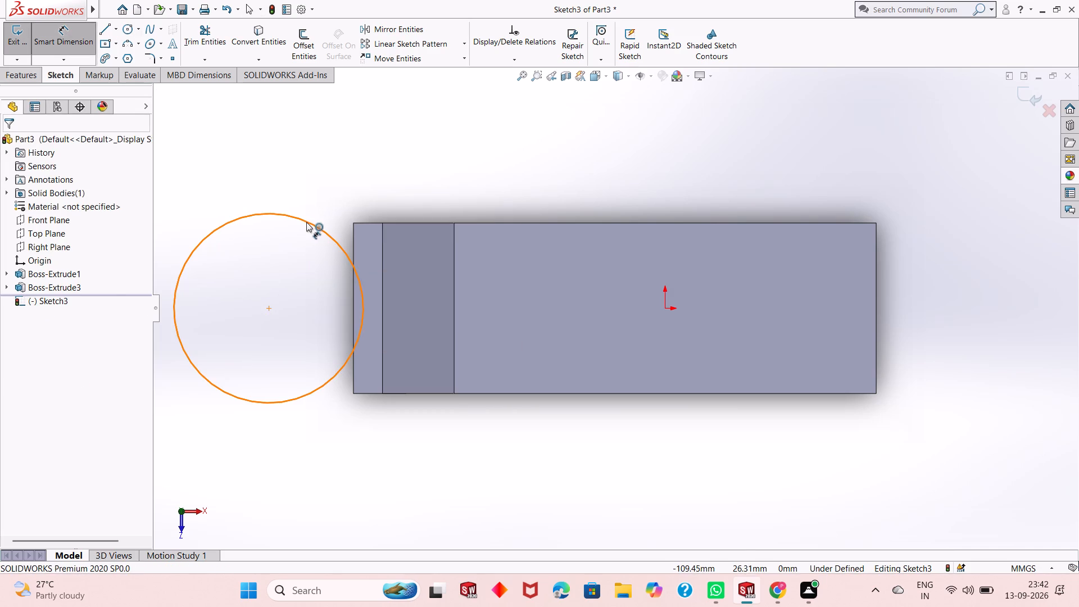
pyautogui.click(326, 147)
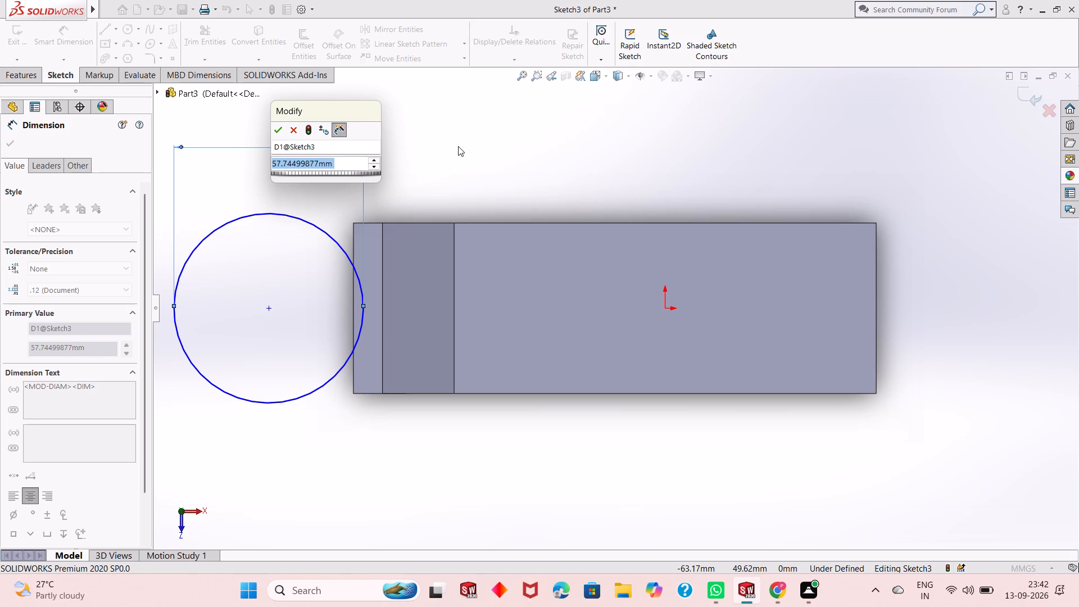
pyautogui.write('92')
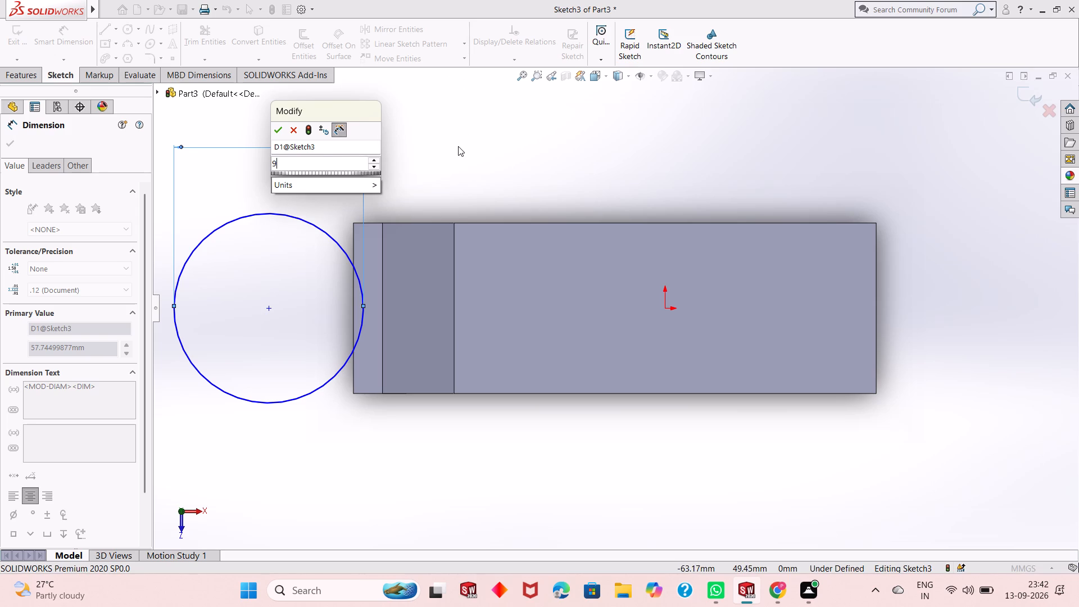
pyautogui.press('Return')
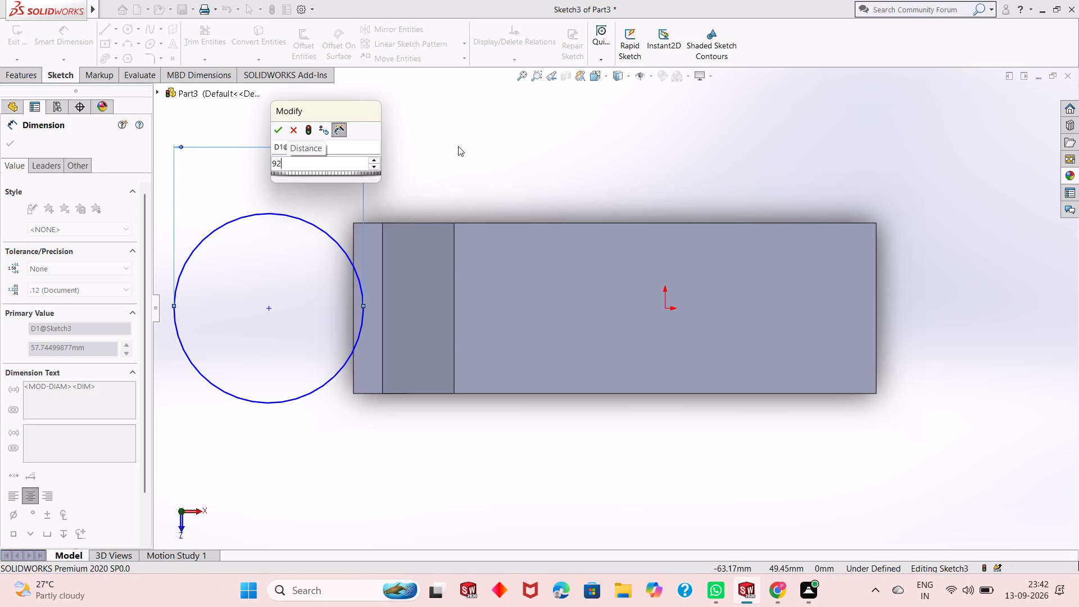
# Dimension the distance from the circle's centre to the foot's outer edge as 46 mm.
pyautogui.scroll(3, 431, 230)
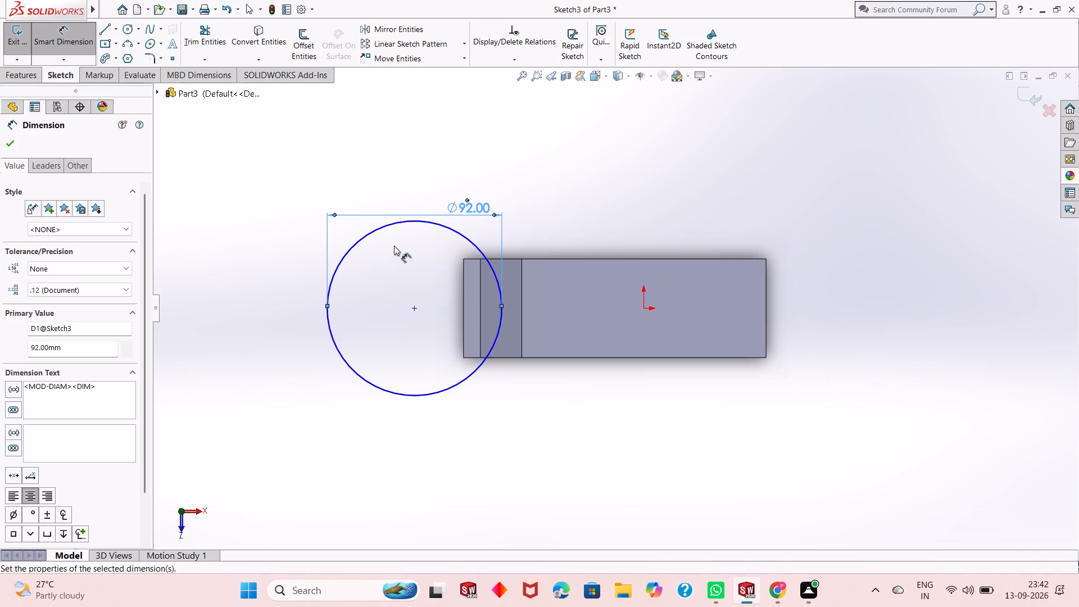
pyautogui.click(415, 311)
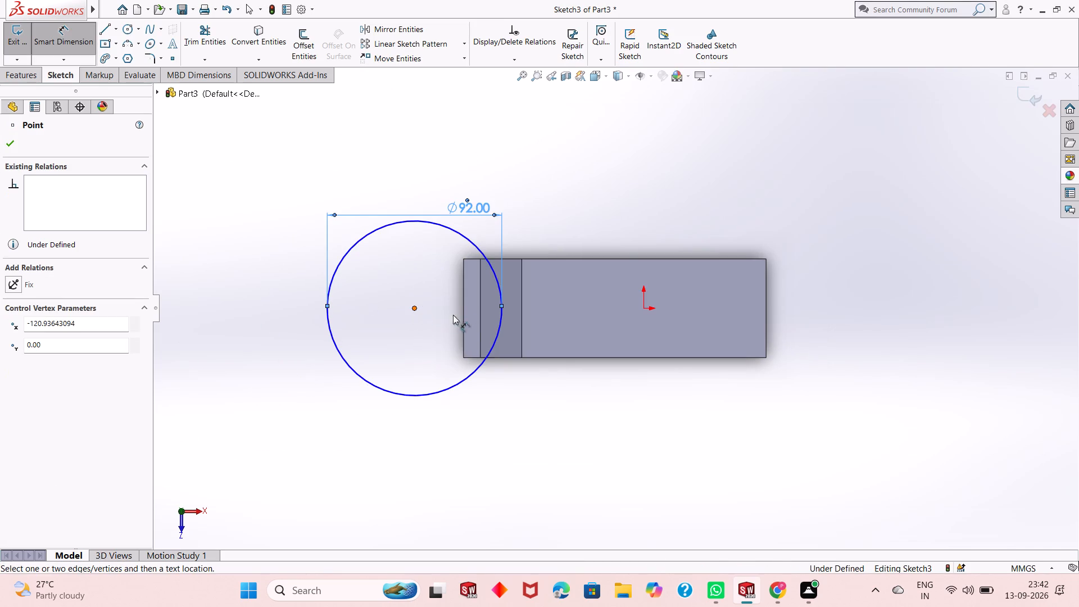
pyautogui.click(463, 307)
pyautogui.click(430, 459)
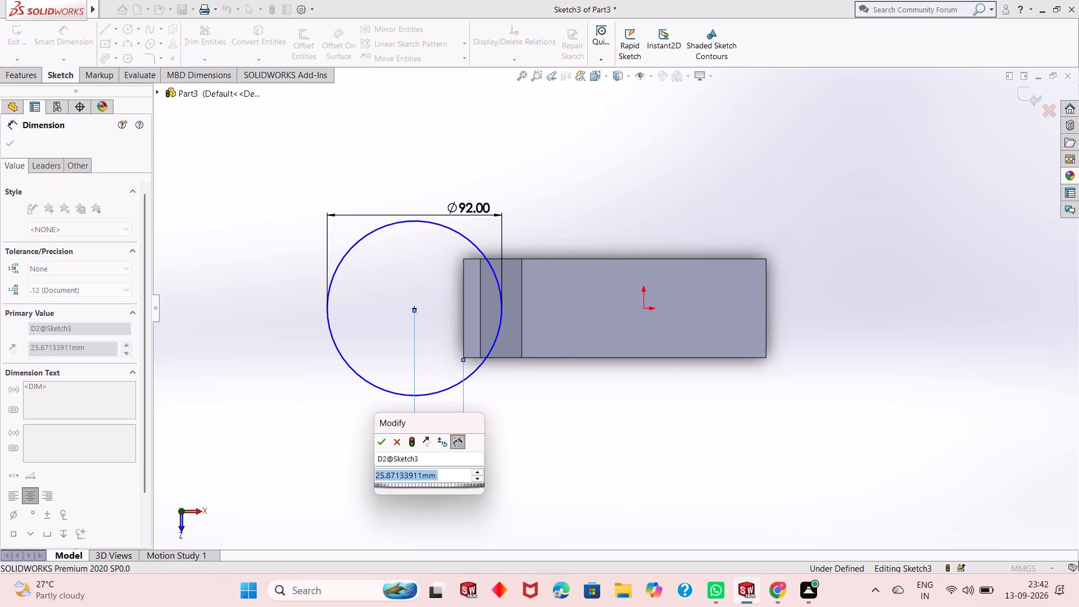
pyautogui.write('46')
pyautogui.press('Return')
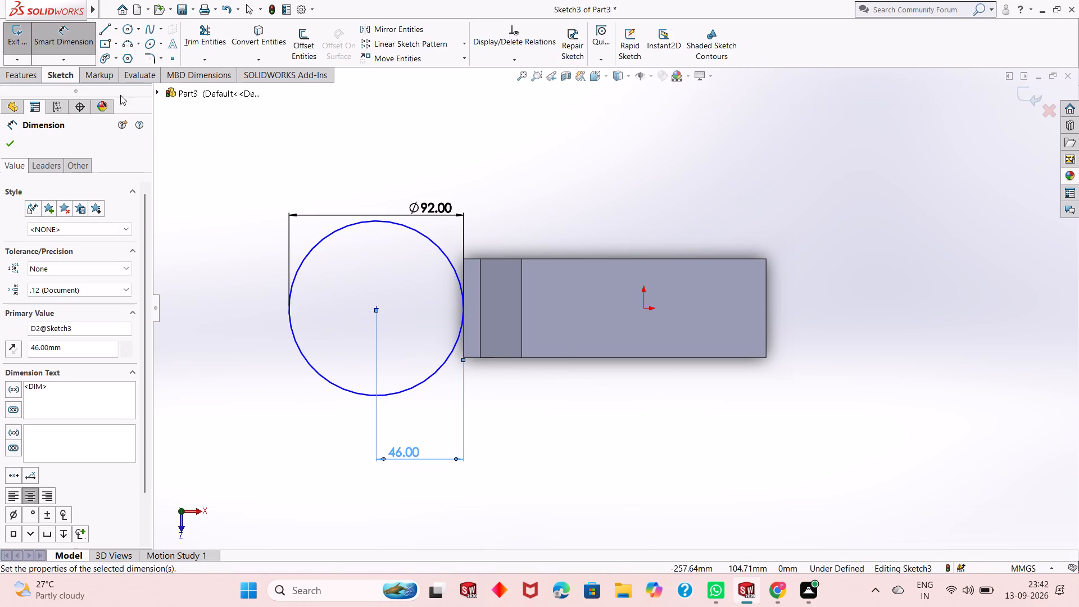
pyautogui.click(4, 144)
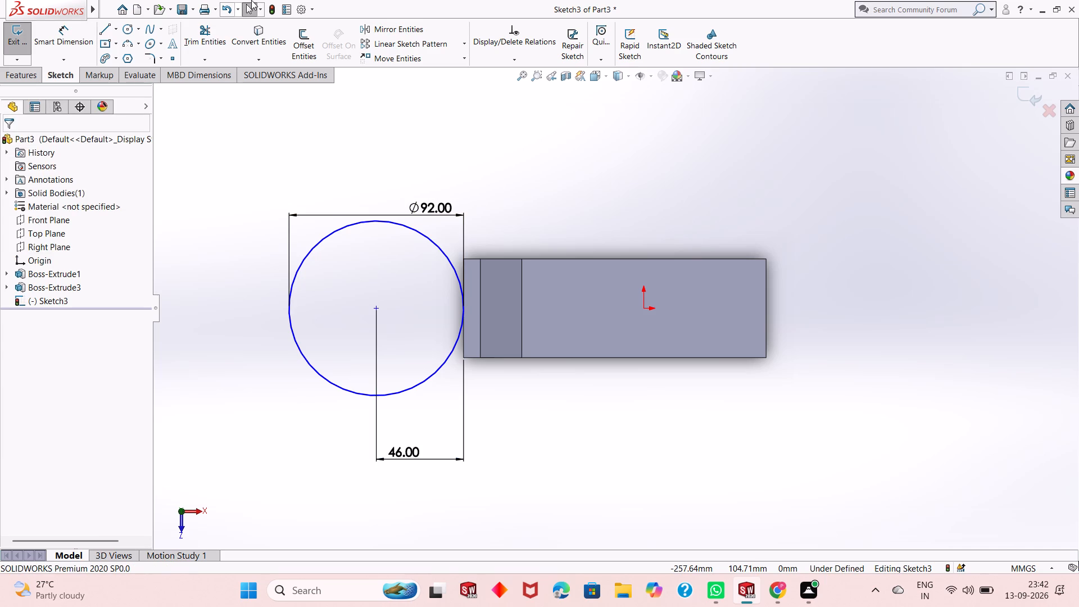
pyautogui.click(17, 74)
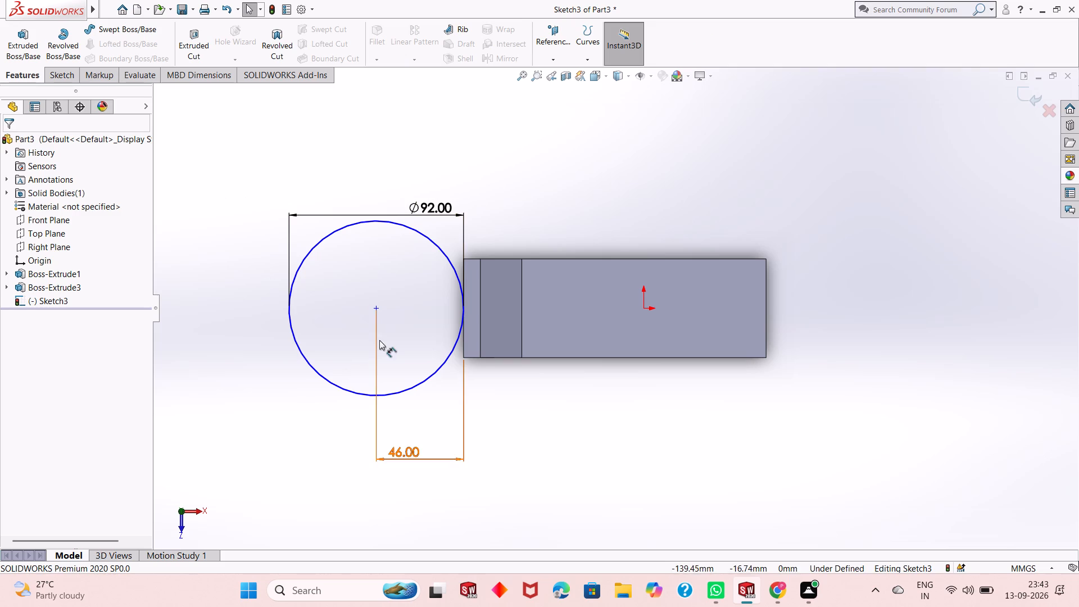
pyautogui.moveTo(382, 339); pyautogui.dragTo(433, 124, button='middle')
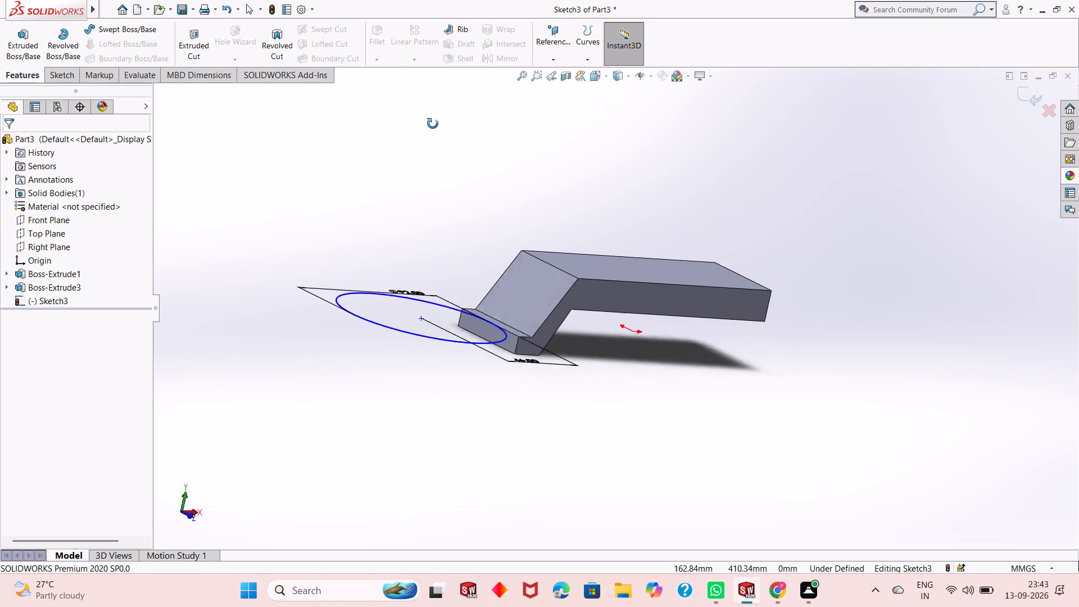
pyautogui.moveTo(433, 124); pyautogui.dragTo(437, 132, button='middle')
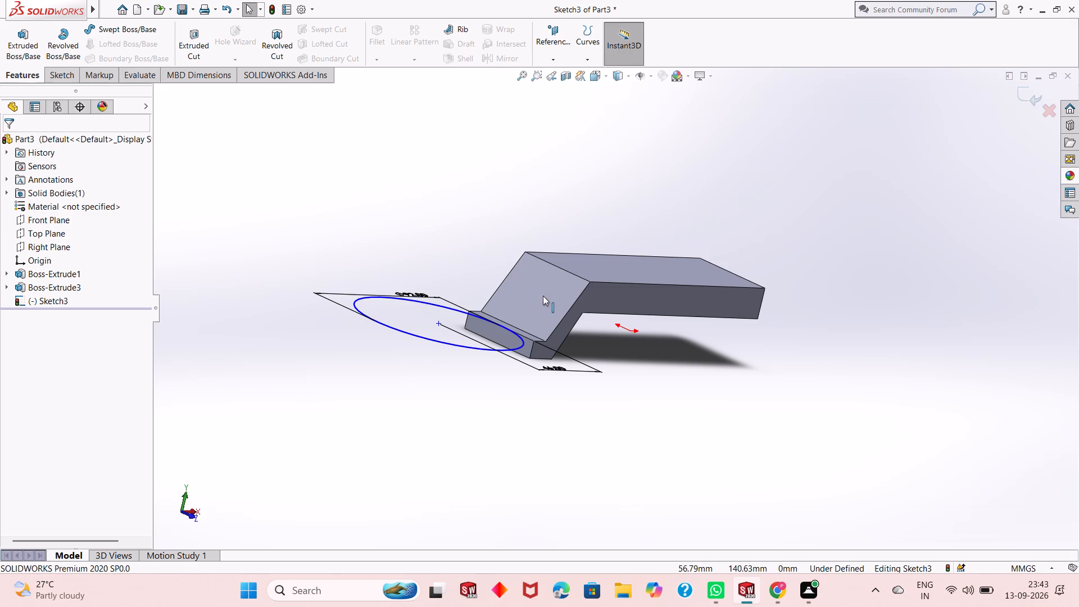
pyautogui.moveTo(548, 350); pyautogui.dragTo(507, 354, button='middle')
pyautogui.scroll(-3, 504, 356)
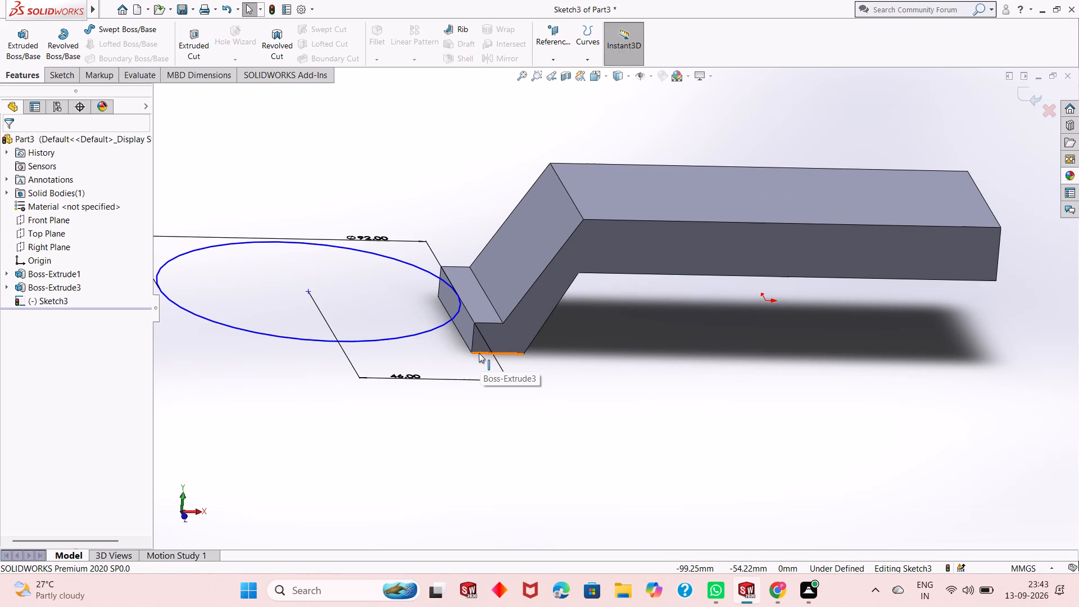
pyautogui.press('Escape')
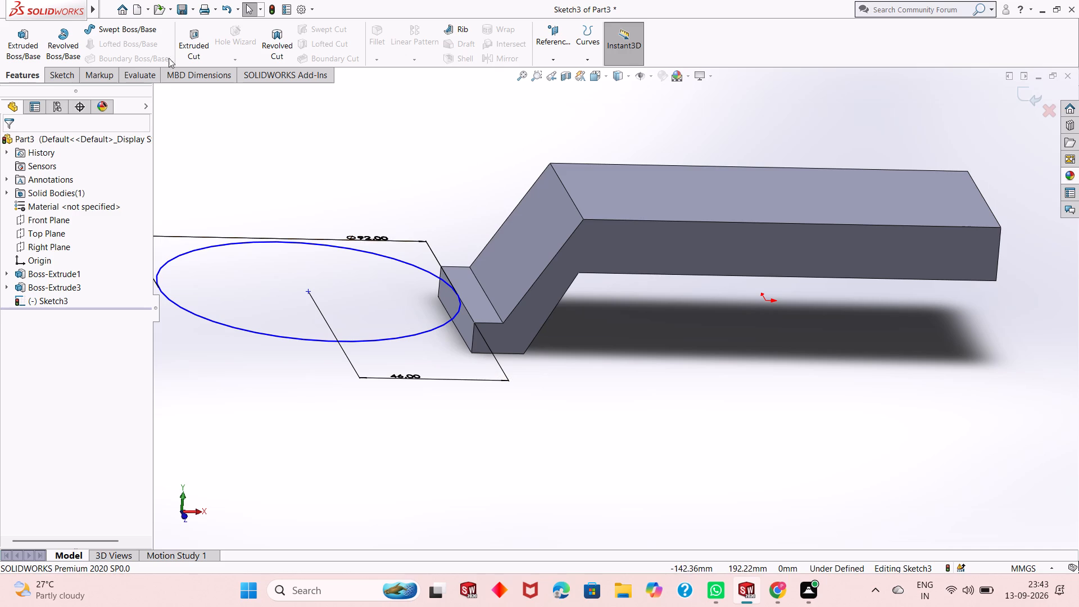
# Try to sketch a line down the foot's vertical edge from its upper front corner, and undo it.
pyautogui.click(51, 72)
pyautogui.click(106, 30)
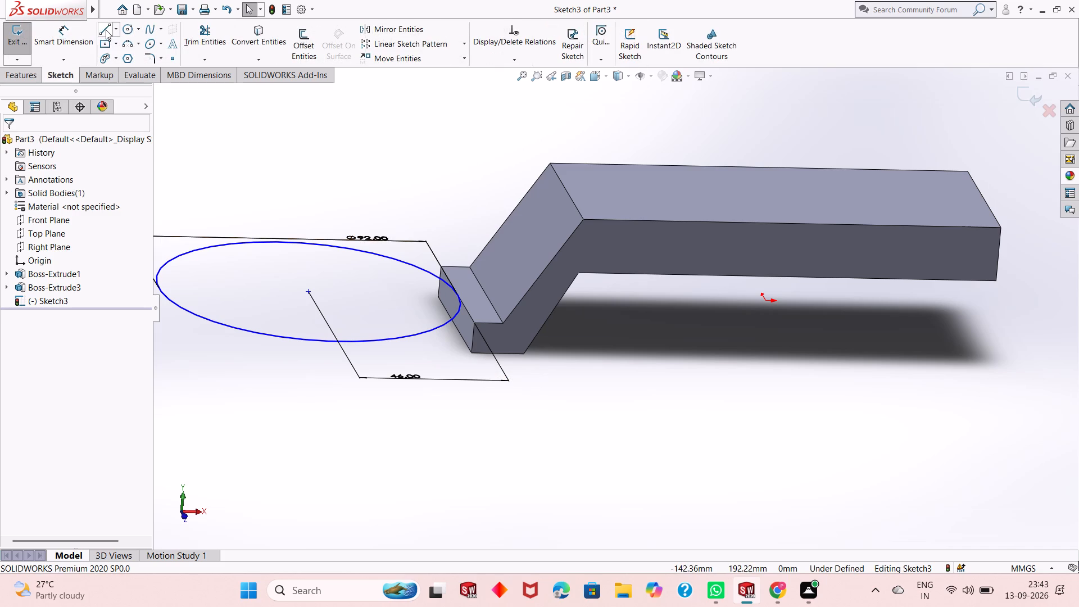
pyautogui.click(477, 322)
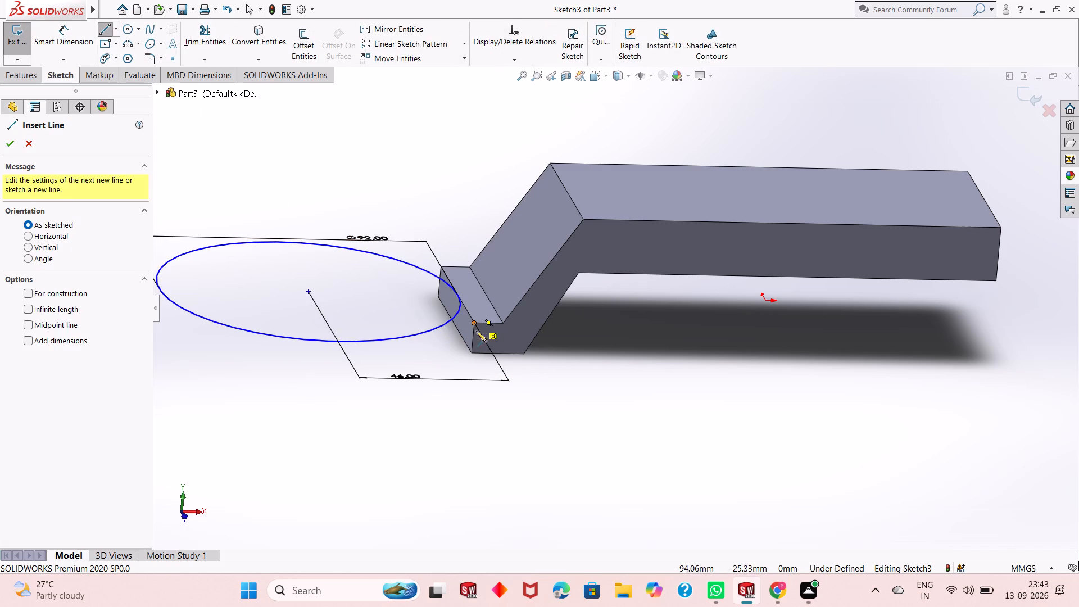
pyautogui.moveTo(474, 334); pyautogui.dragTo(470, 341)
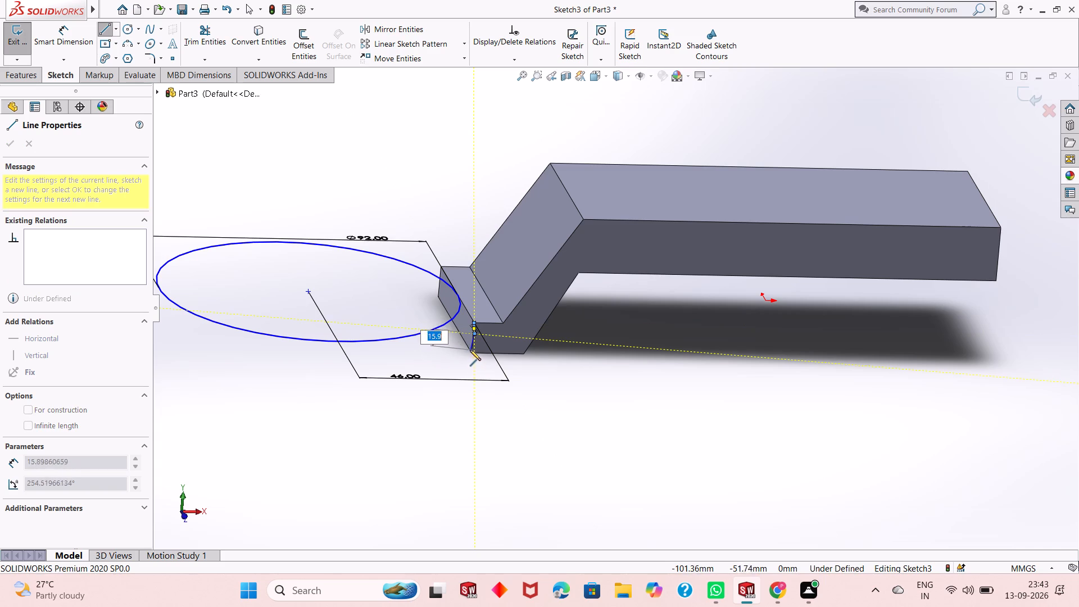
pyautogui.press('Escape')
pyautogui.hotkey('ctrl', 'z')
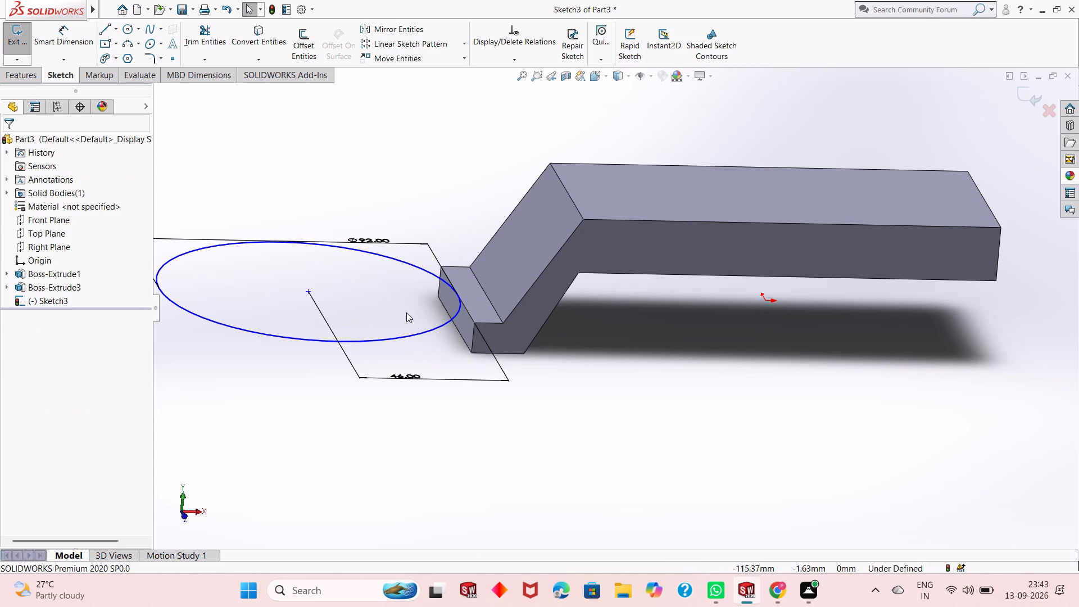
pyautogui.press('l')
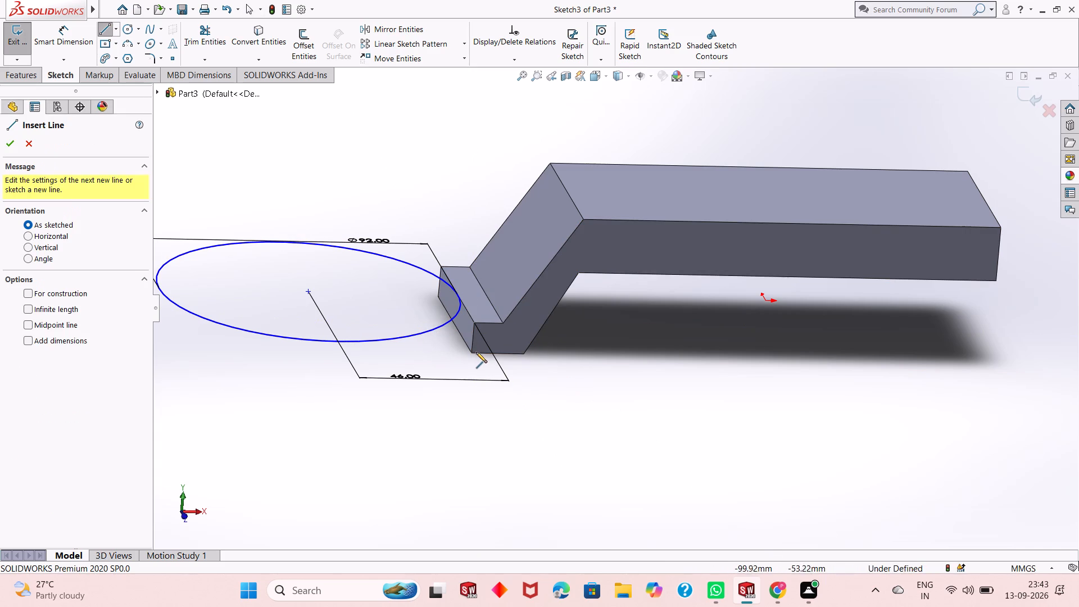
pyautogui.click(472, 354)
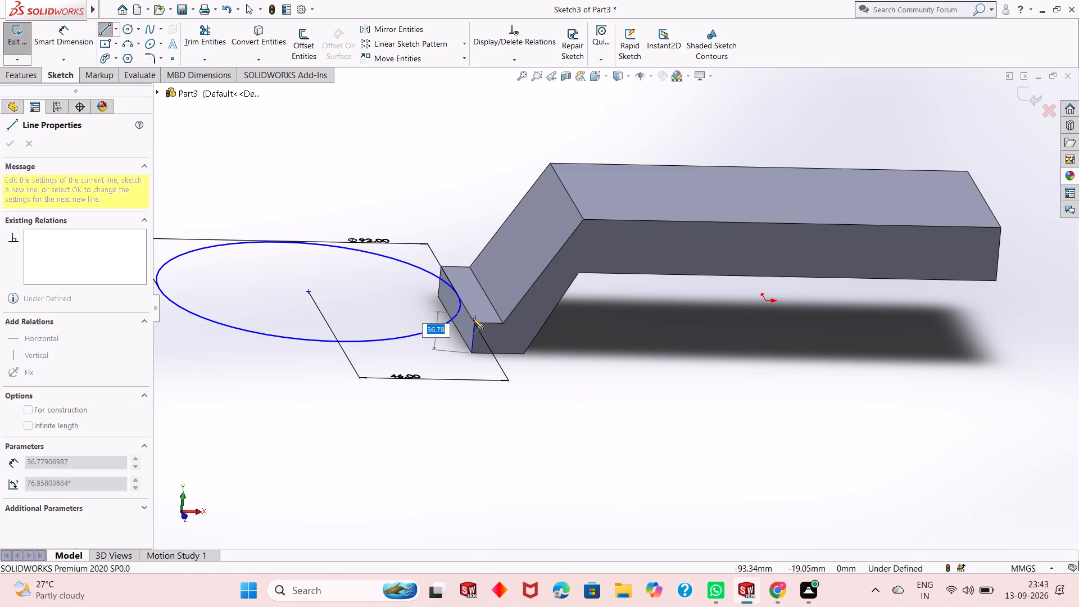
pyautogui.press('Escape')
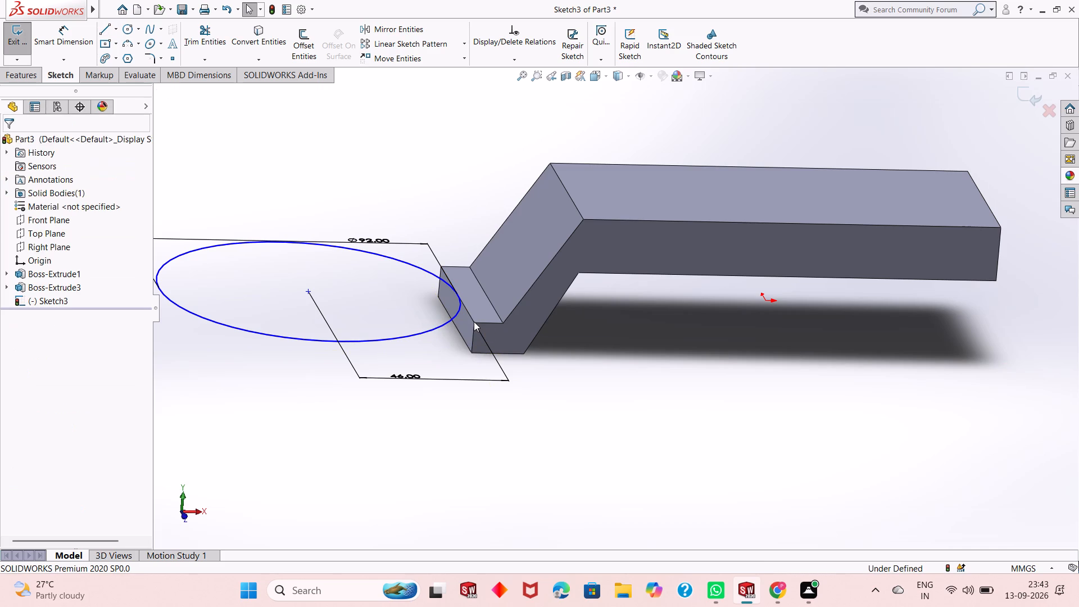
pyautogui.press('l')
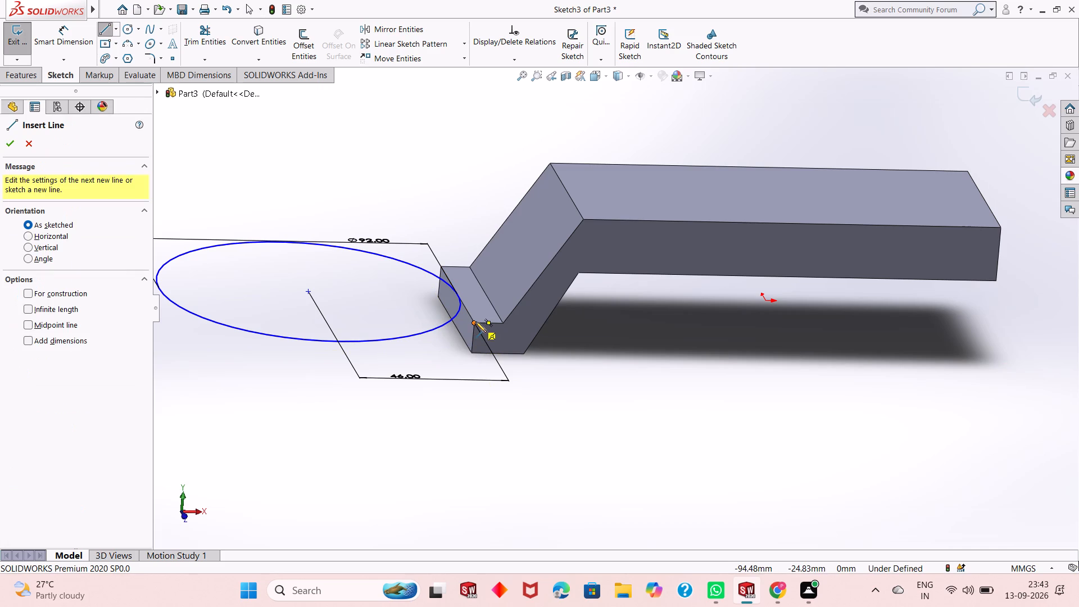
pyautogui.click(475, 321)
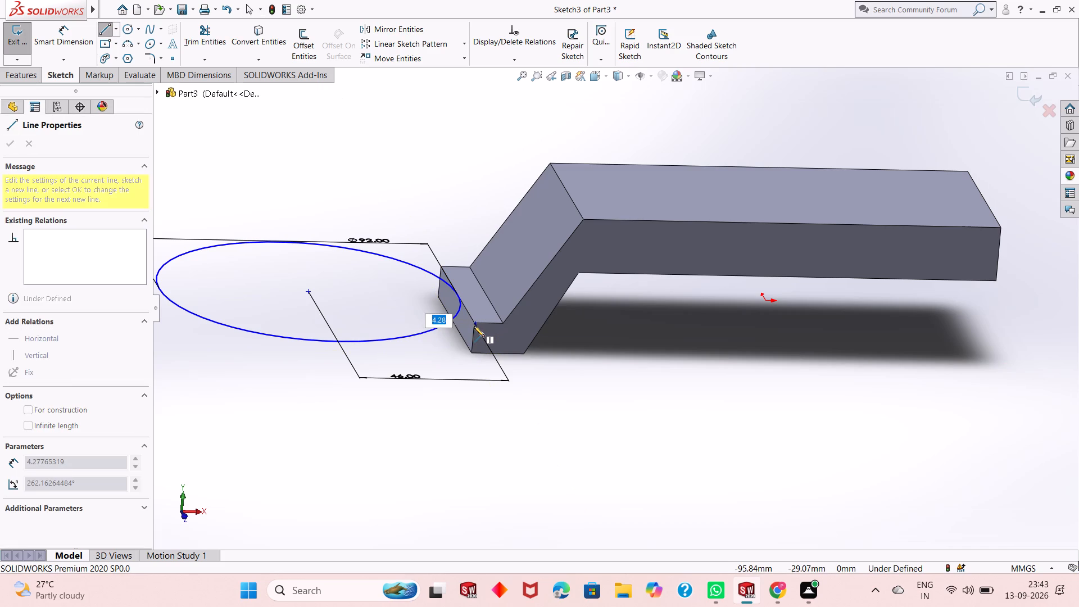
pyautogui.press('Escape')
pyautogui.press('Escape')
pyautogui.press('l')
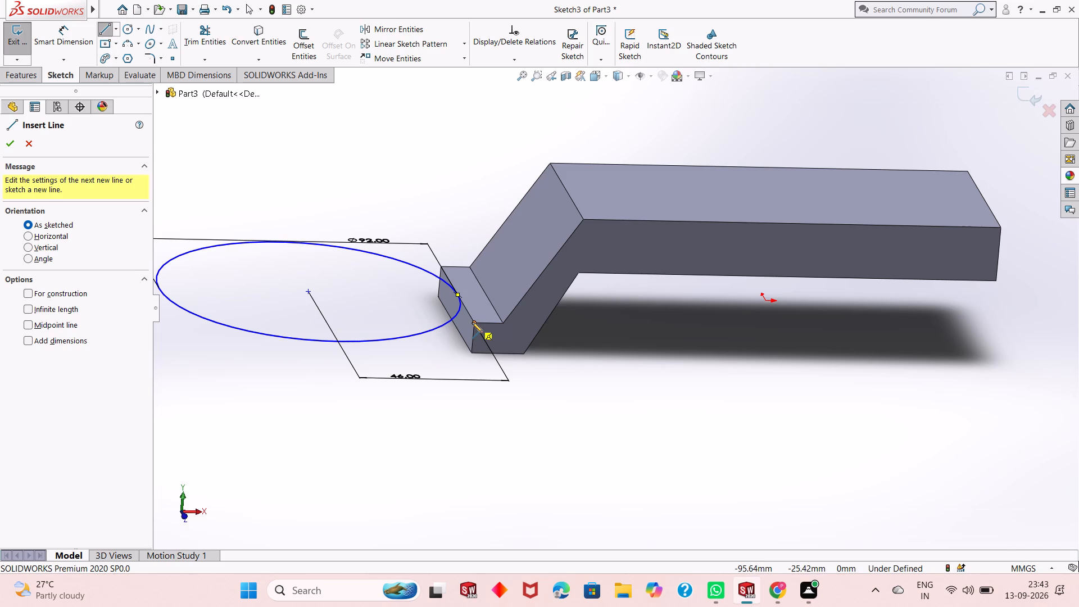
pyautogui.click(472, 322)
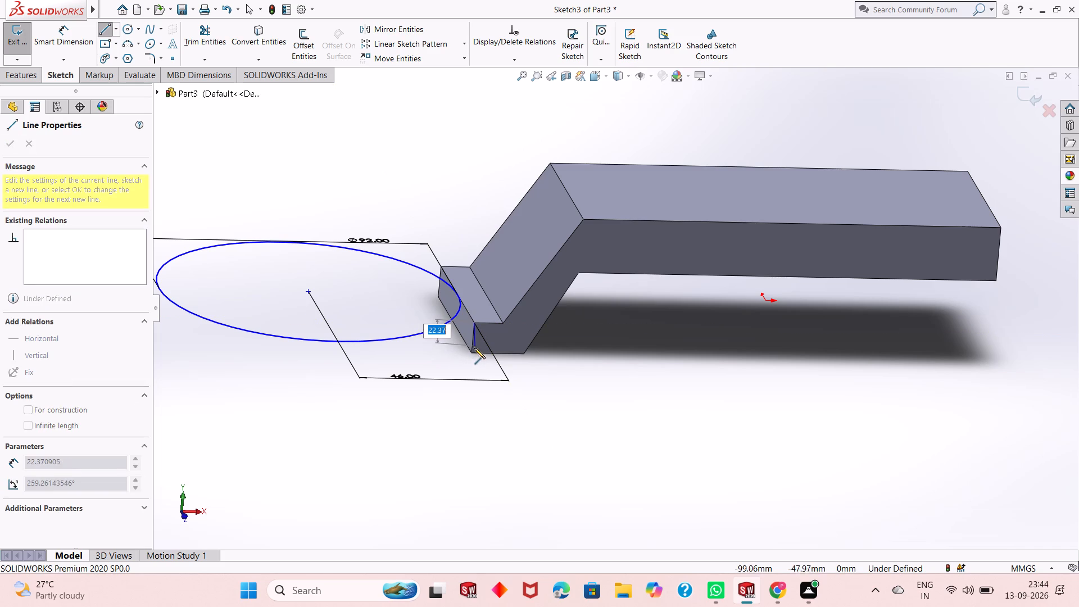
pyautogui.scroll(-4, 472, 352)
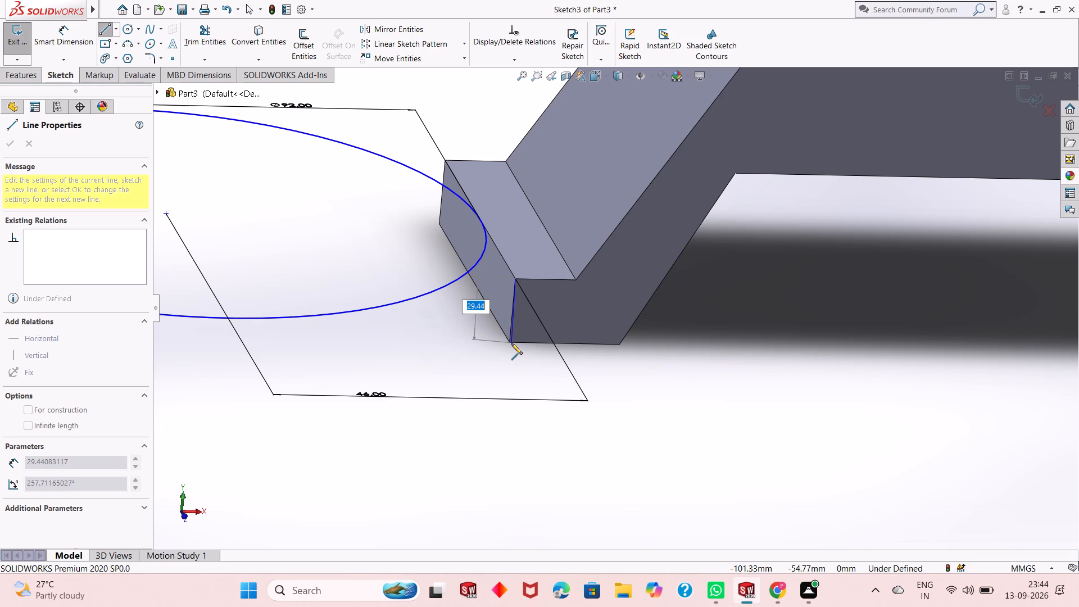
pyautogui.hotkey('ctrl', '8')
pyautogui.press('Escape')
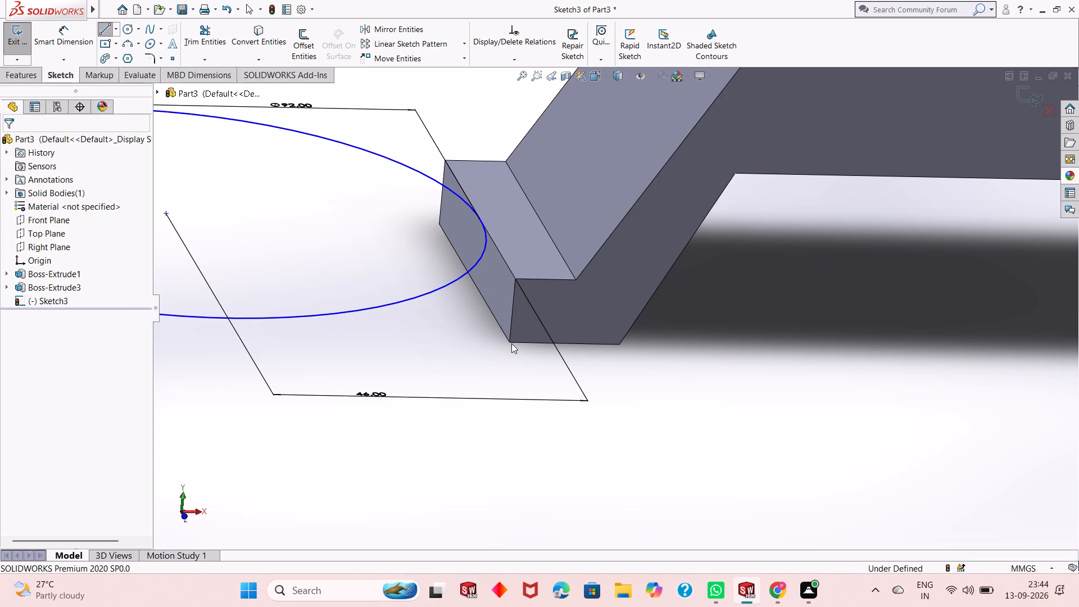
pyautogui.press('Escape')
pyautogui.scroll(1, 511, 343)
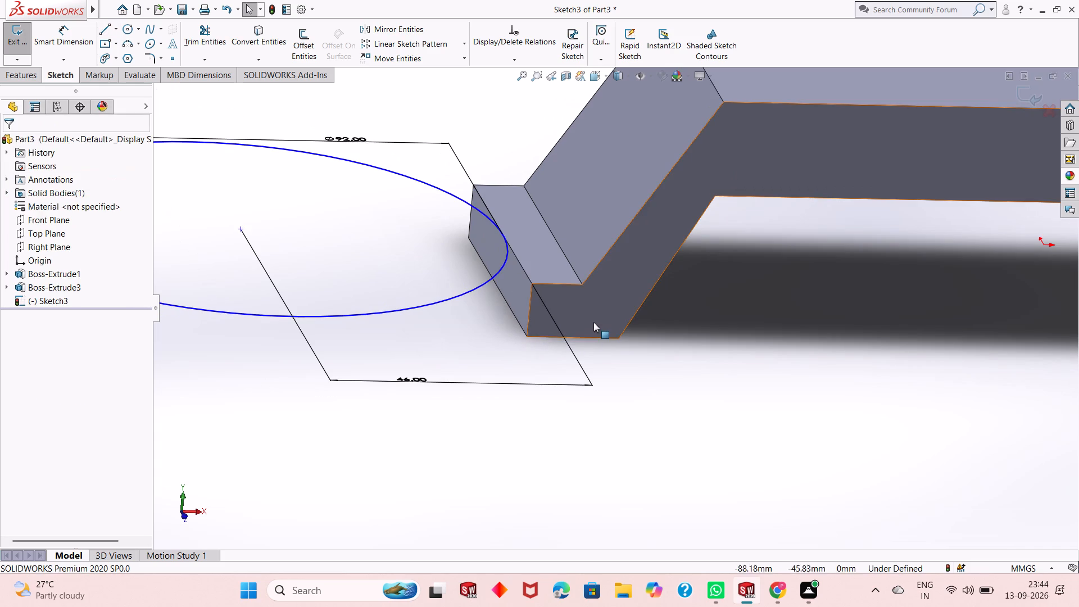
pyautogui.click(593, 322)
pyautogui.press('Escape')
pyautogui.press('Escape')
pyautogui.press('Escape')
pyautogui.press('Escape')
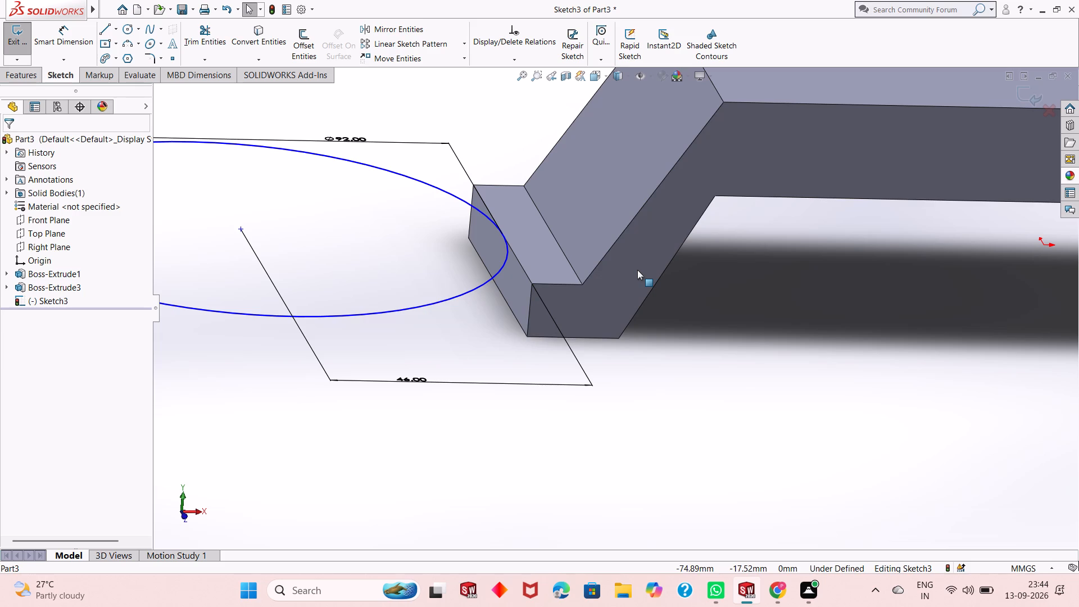
# Gauge the height of the foot's outer vertical edge with a temporary line in a sketch on the part's front side face.
pyautogui.click(1026, 96)
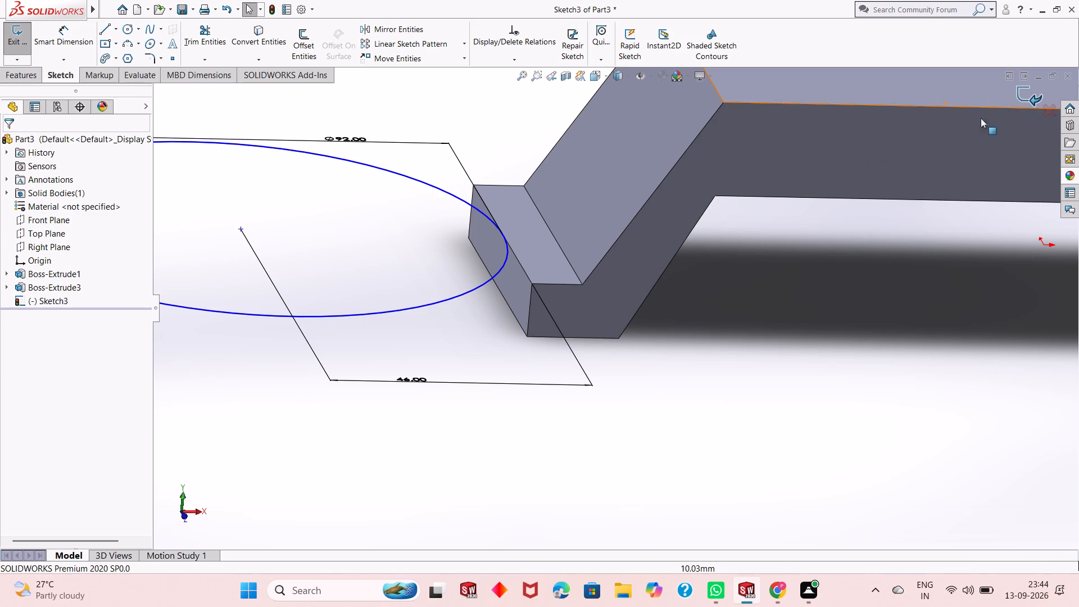
pyautogui.click(661, 235)
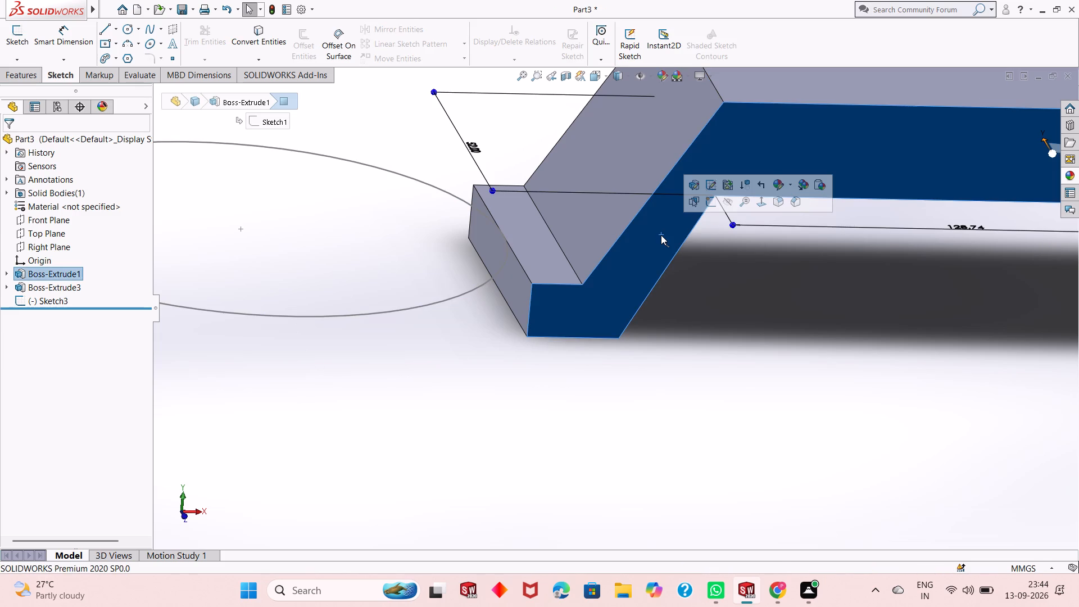
pyautogui.click(711, 202)
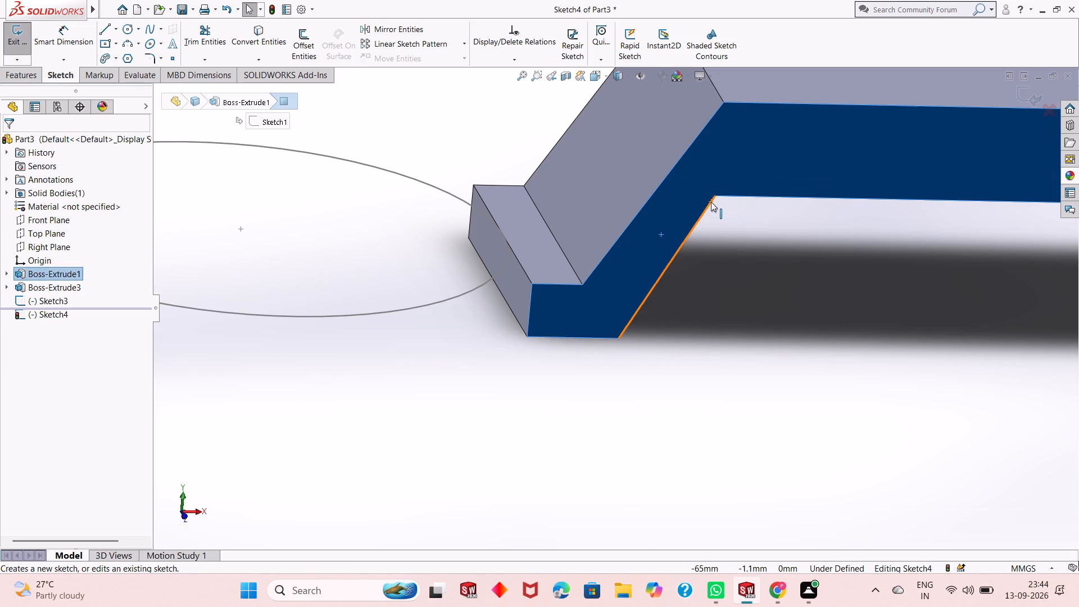
pyautogui.hotkey('ctrl', '8')
pyautogui.press('Escape')
pyautogui.scroll(-4, 581, 349)
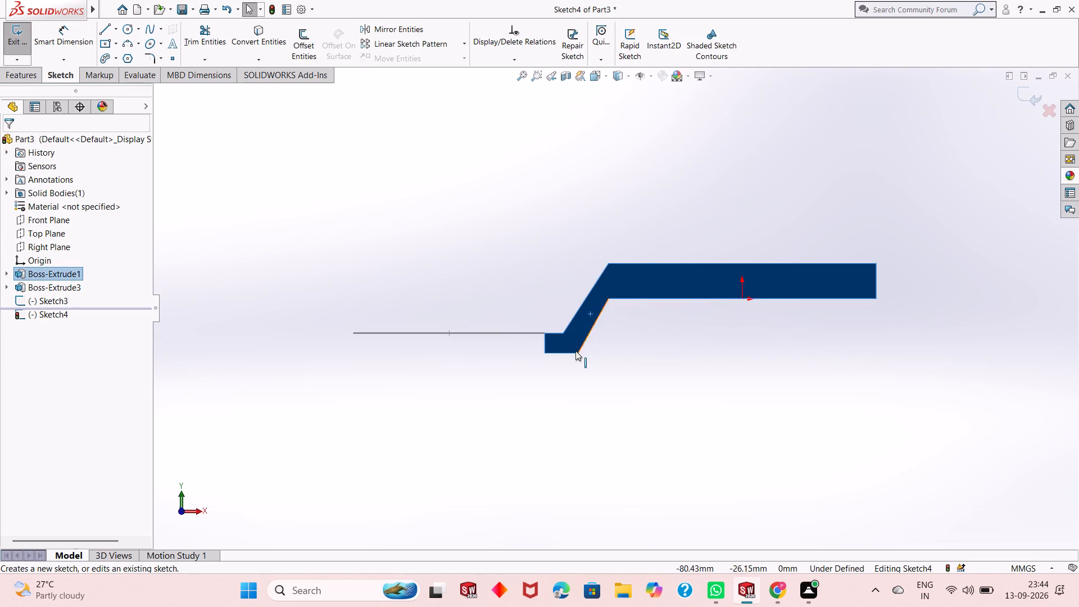
pyautogui.click(108, 30)
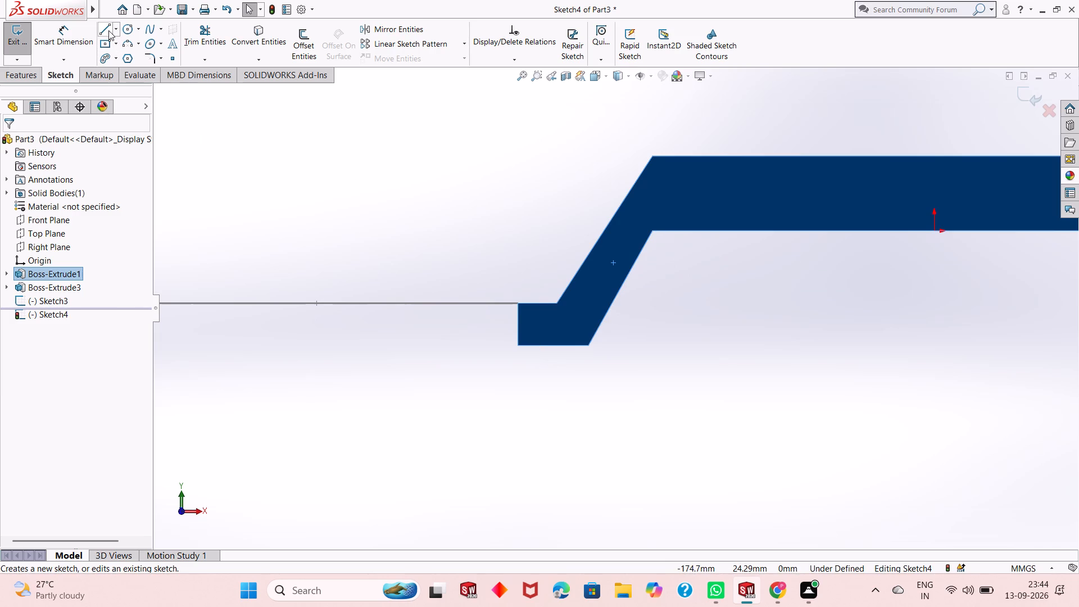
pyautogui.click(519, 303)
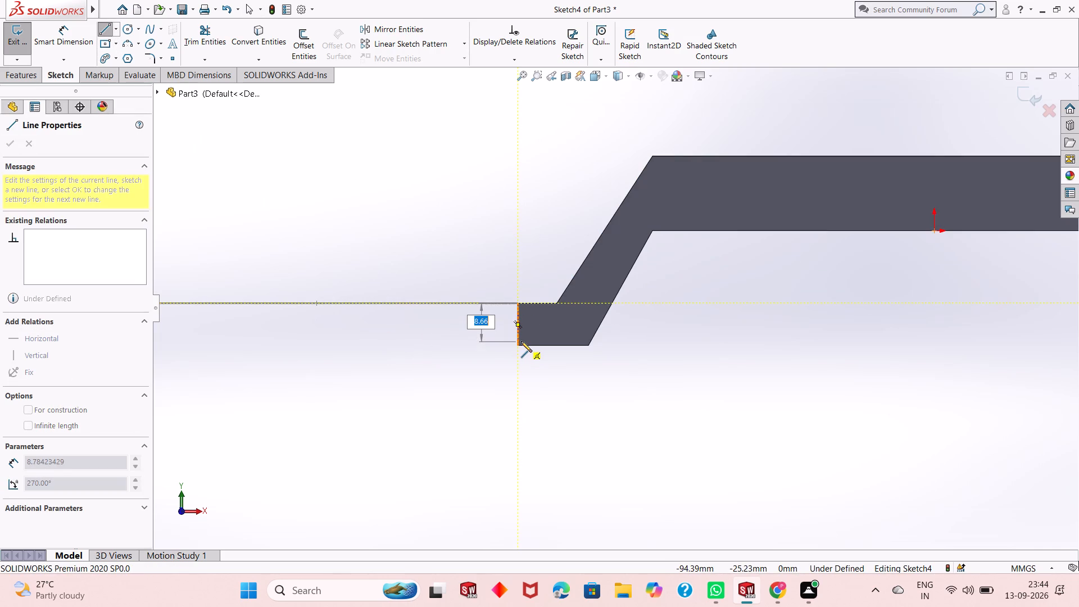
pyautogui.press('Escape')
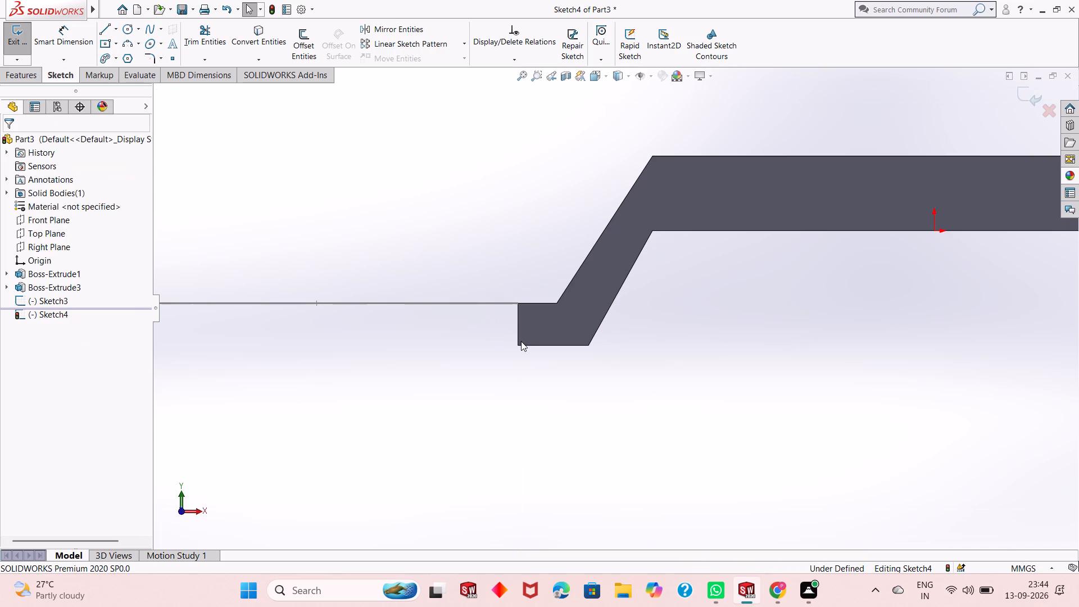
pyautogui.moveTo(452, 347); pyautogui.dragTo(470, 370, button='middle')
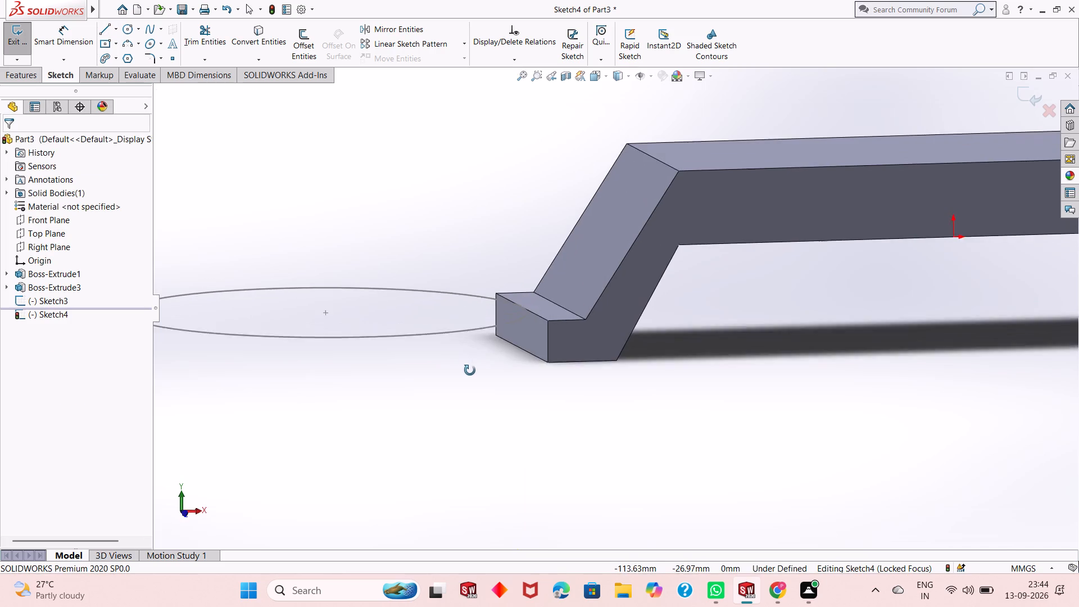
pyautogui.moveTo(470, 370); pyautogui.dragTo(471, 374, button='middle')
pyautogui.scroll(3, 471, 374)
pyautogui.click(483, 333)
pyautogui.click(483, 333)
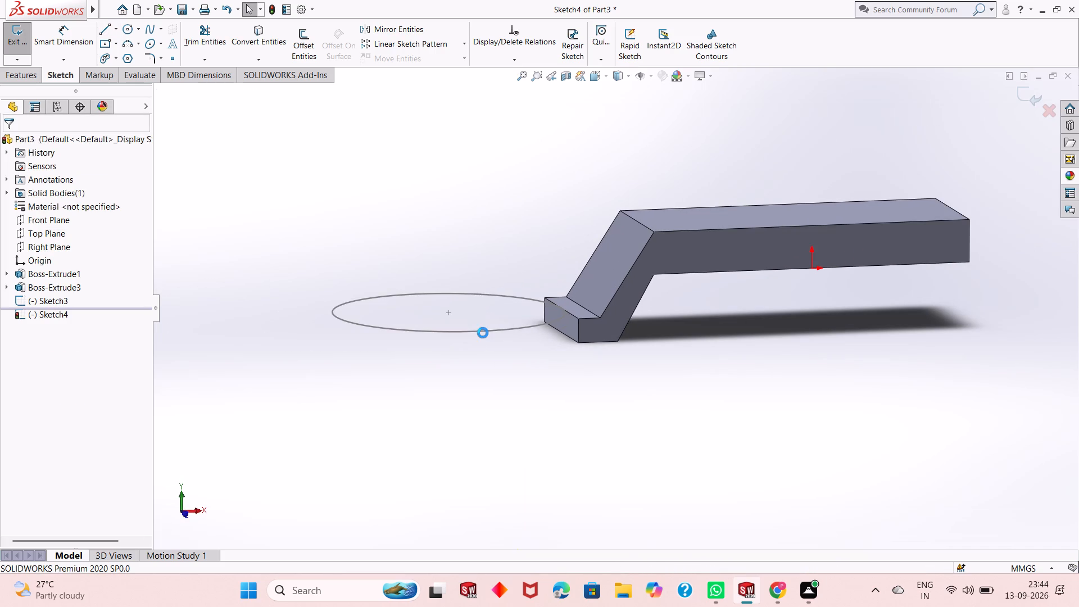
# Reopen the circle's sketch and extrude the circle as a blind boss 9.63 mm downward, with the result merged.
pyautogui.click(486, 329)
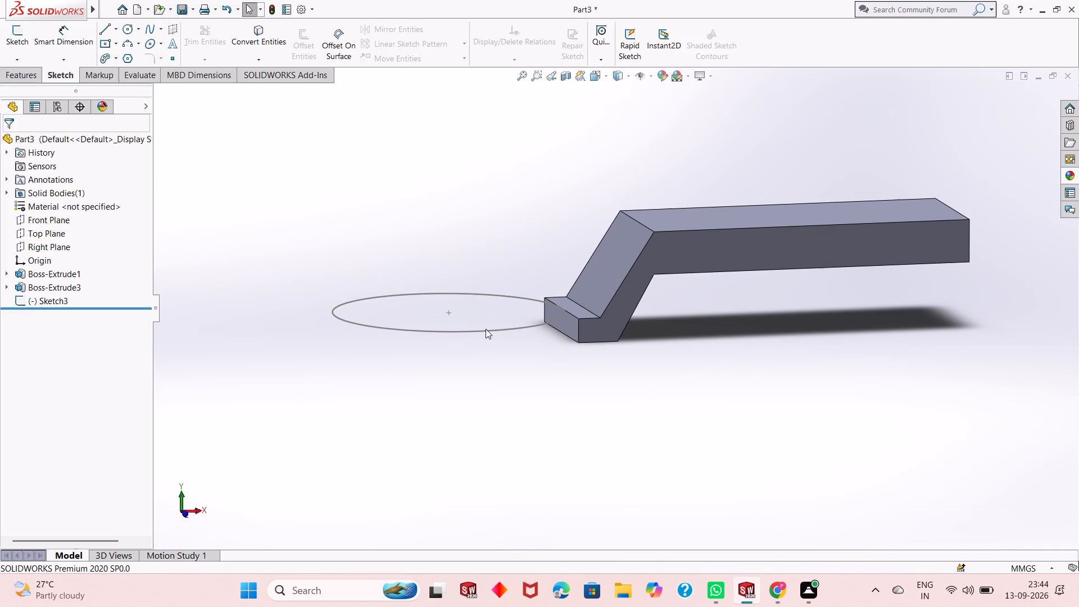
pyautogui.click(486, 332)
pyautogui.click(451, 330)
pyautogui.click(445, 332)
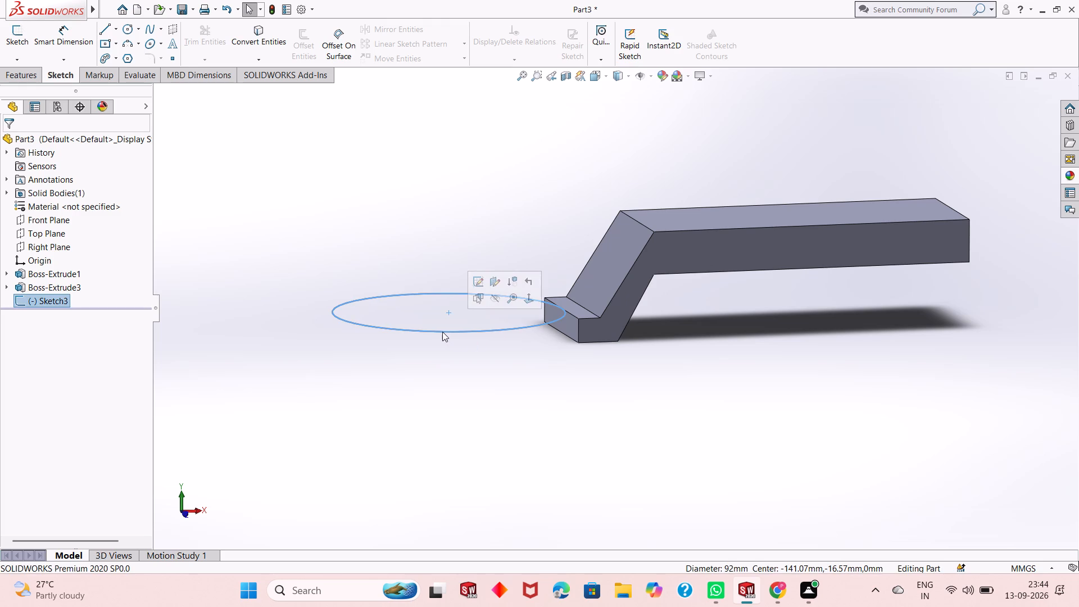
pyautogui.click(472, 285)
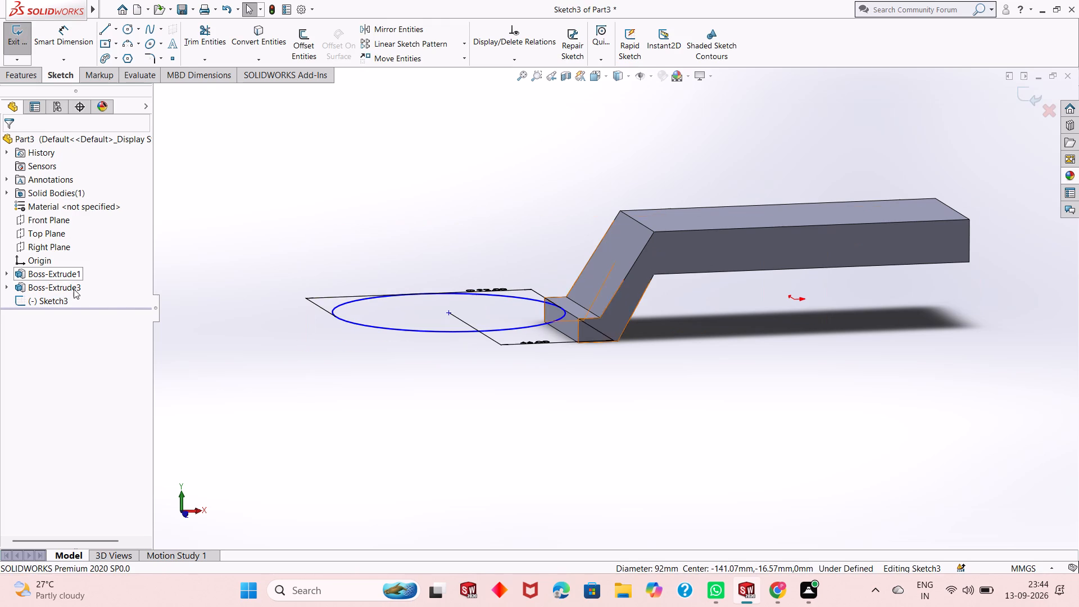
pyautogui.click(31, 80)
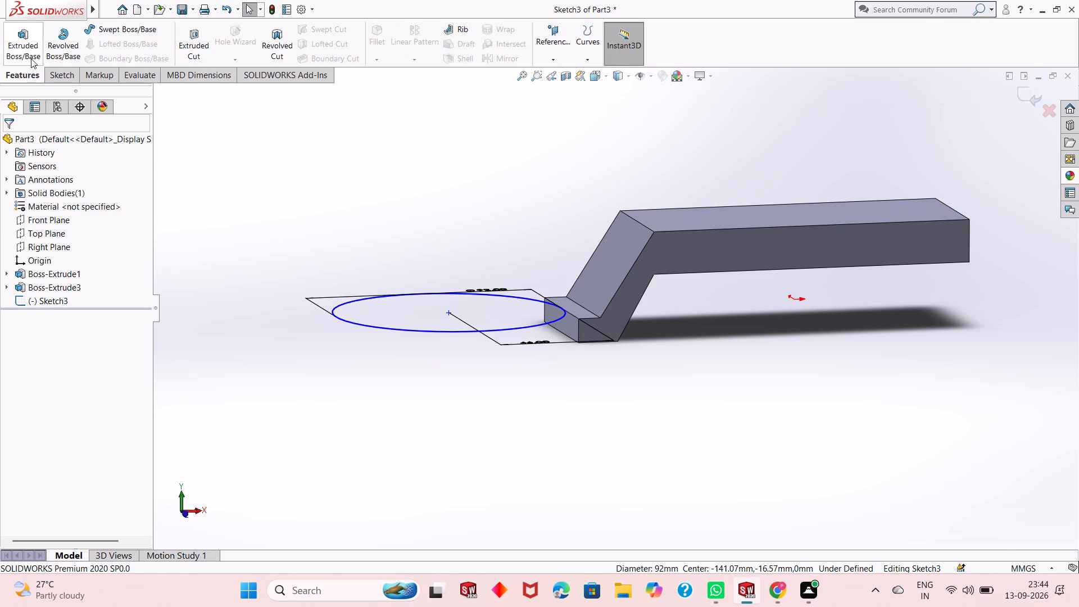
pyautogui.click(31, 44)
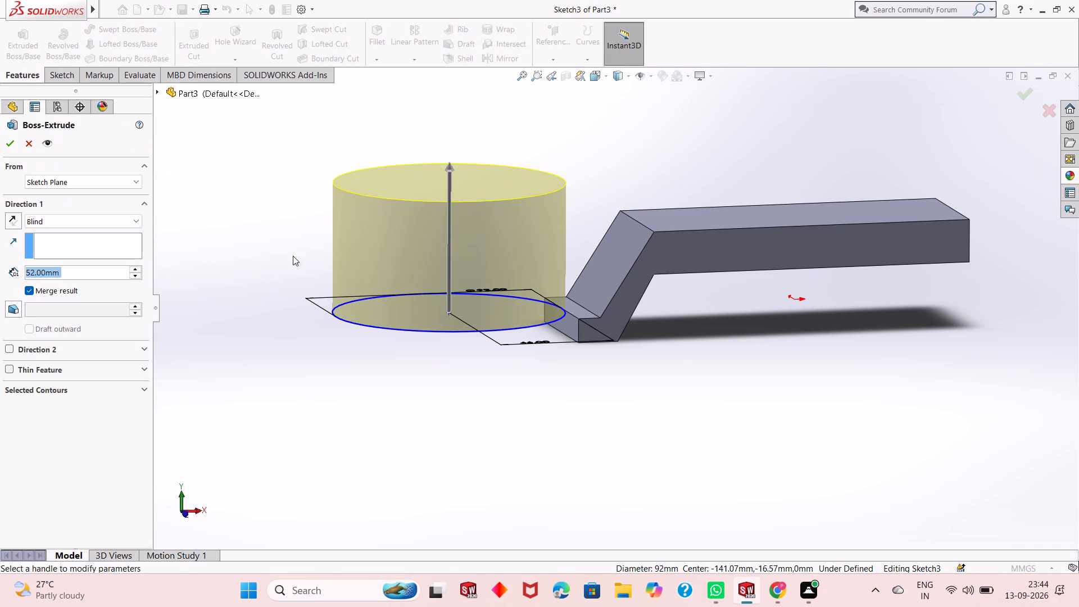
pyautogui.click(15, 218)
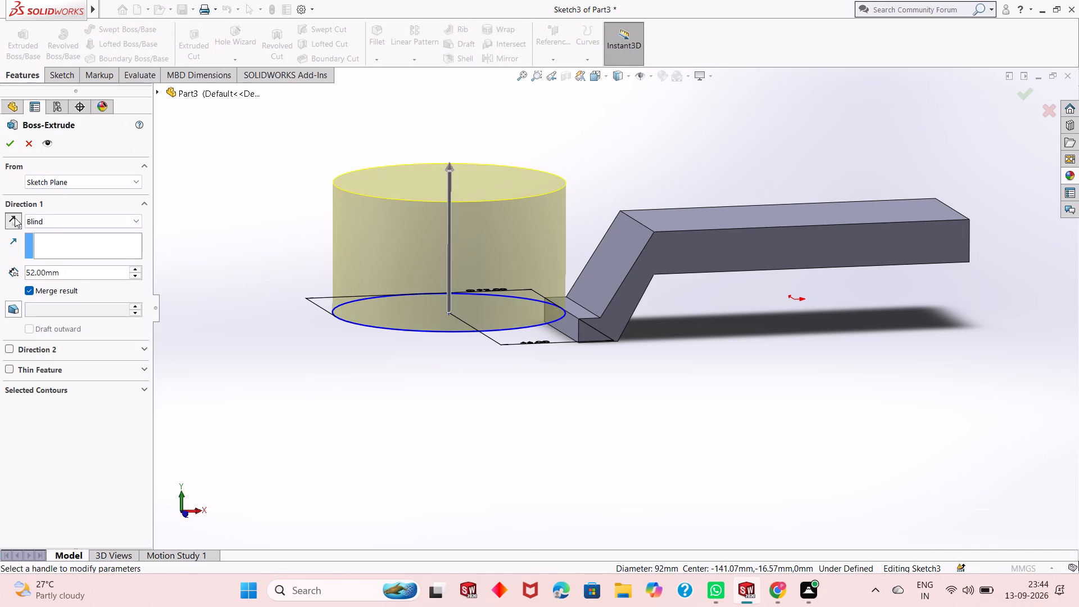
pyautogui.doubleClick(72, 275)
pyautogui.write('9.63')
pyautogui.press('Return')
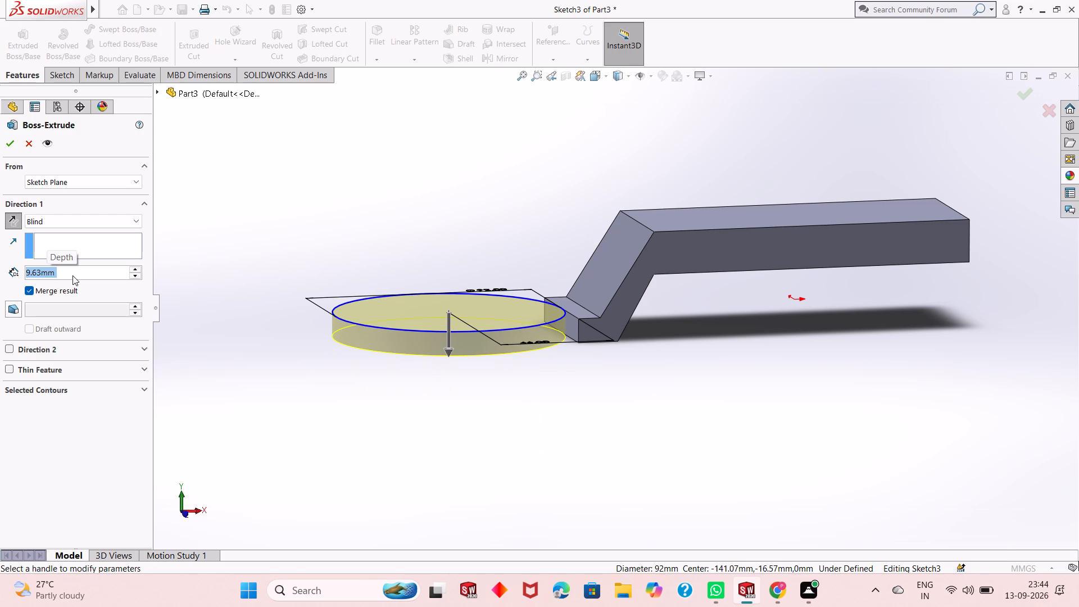
pyautogui.click(10, 146)
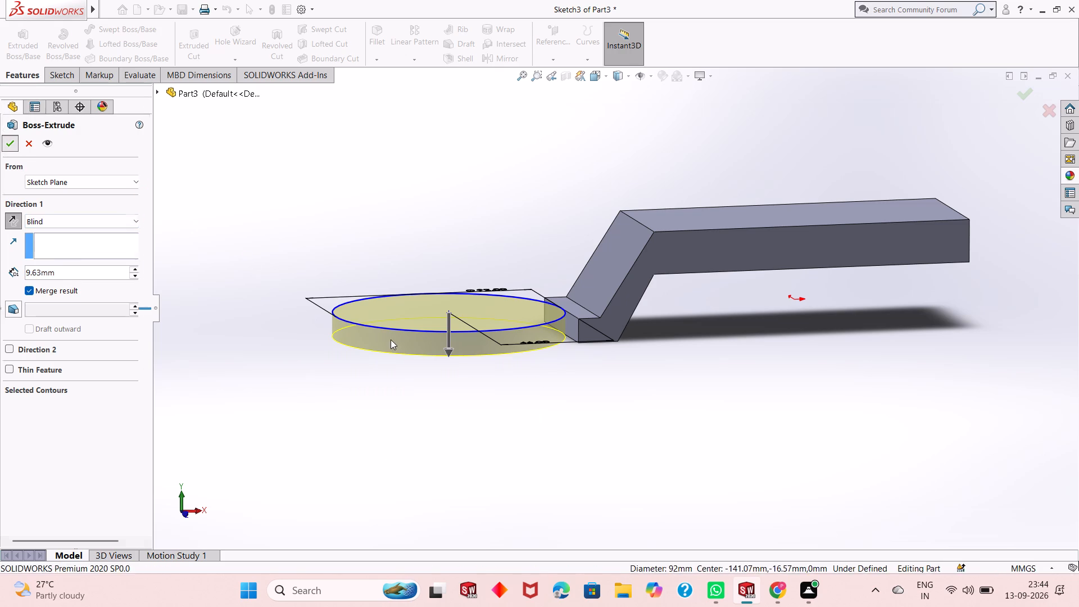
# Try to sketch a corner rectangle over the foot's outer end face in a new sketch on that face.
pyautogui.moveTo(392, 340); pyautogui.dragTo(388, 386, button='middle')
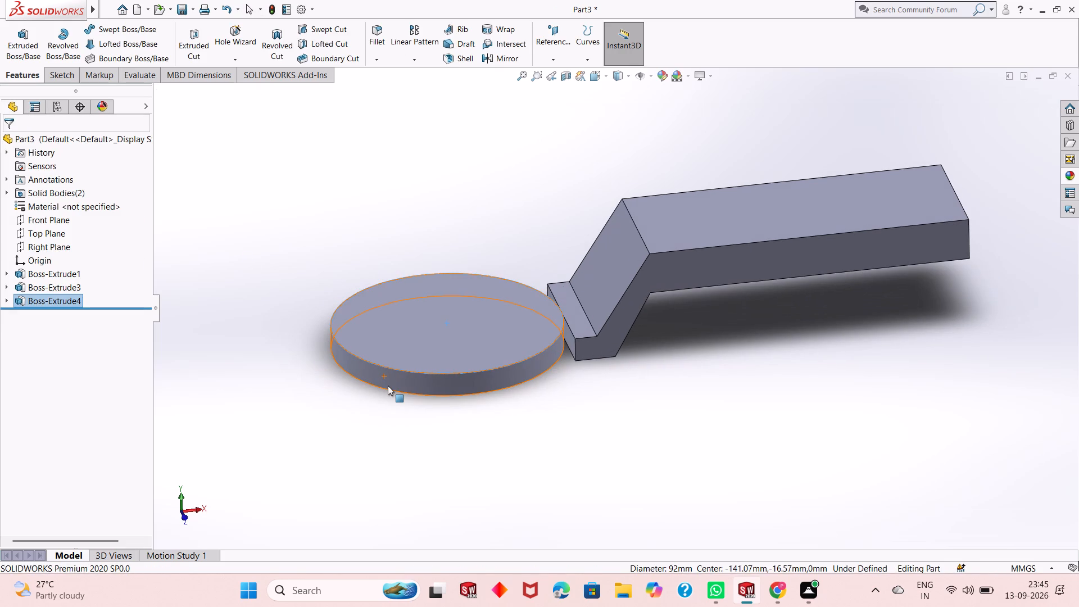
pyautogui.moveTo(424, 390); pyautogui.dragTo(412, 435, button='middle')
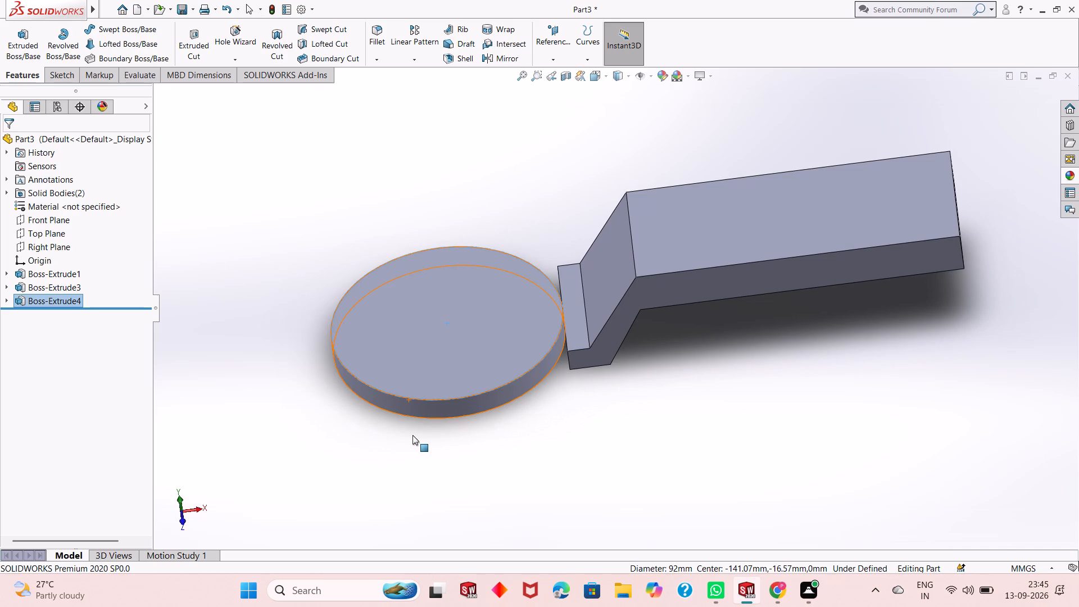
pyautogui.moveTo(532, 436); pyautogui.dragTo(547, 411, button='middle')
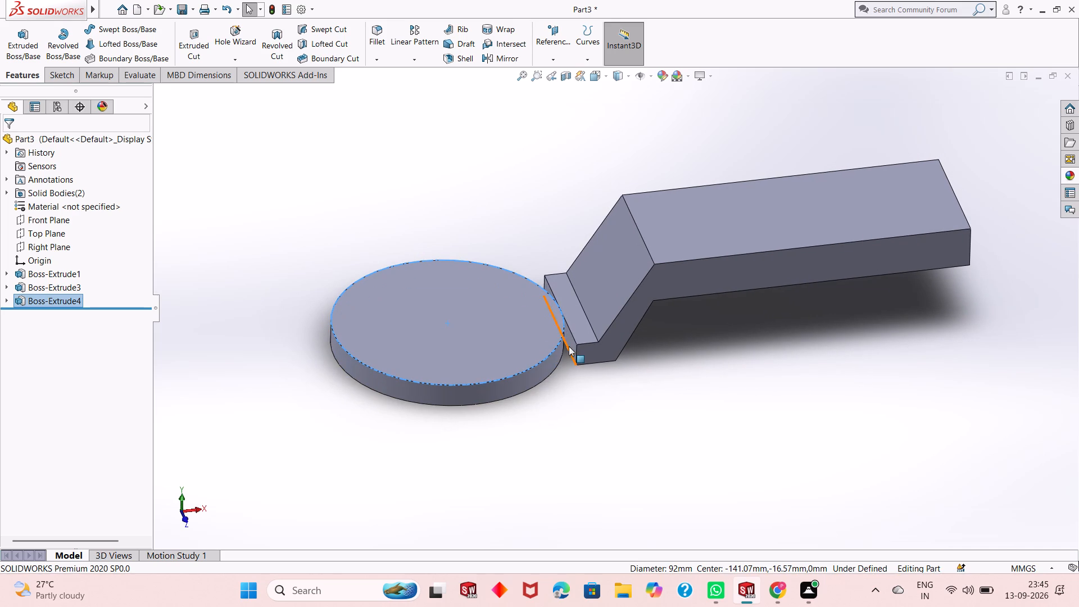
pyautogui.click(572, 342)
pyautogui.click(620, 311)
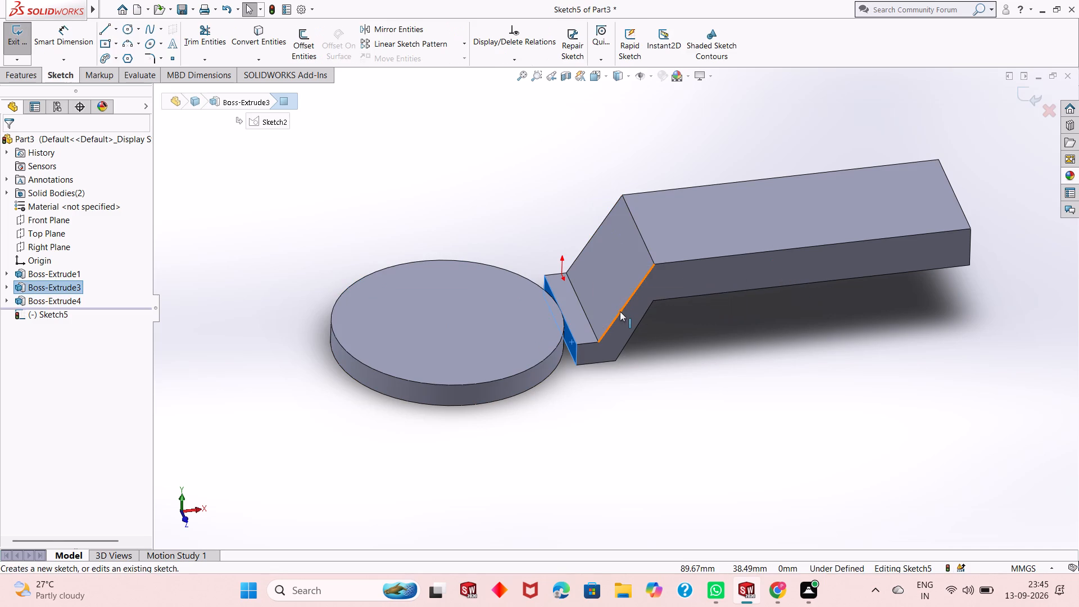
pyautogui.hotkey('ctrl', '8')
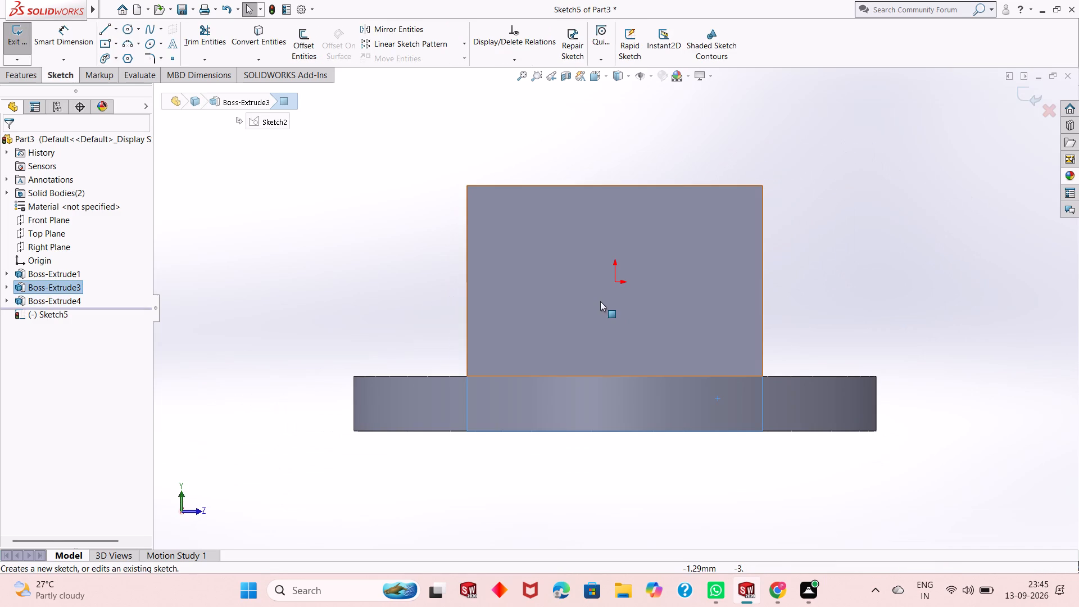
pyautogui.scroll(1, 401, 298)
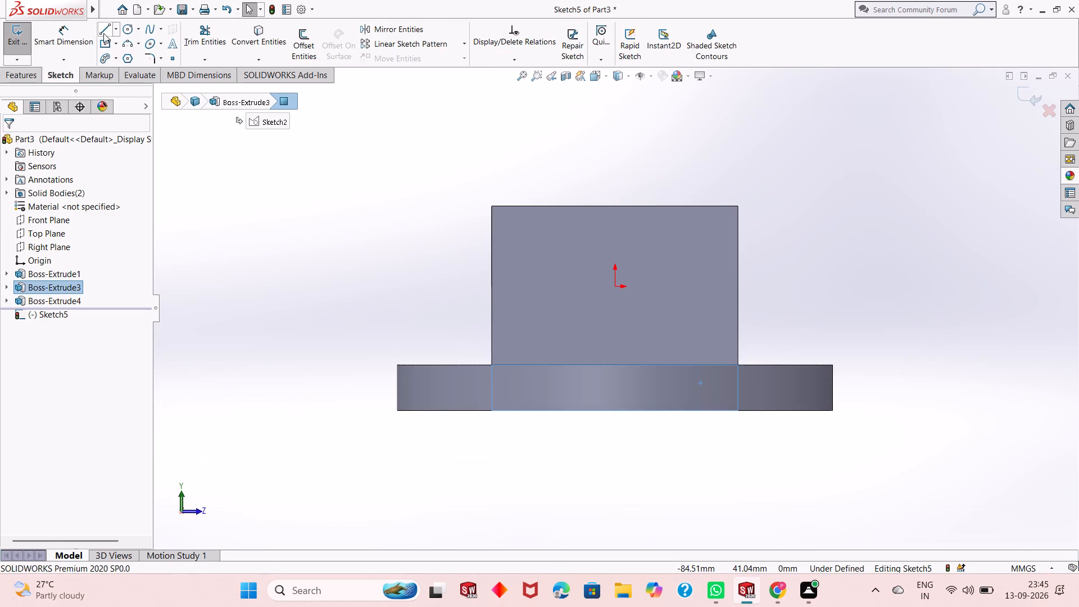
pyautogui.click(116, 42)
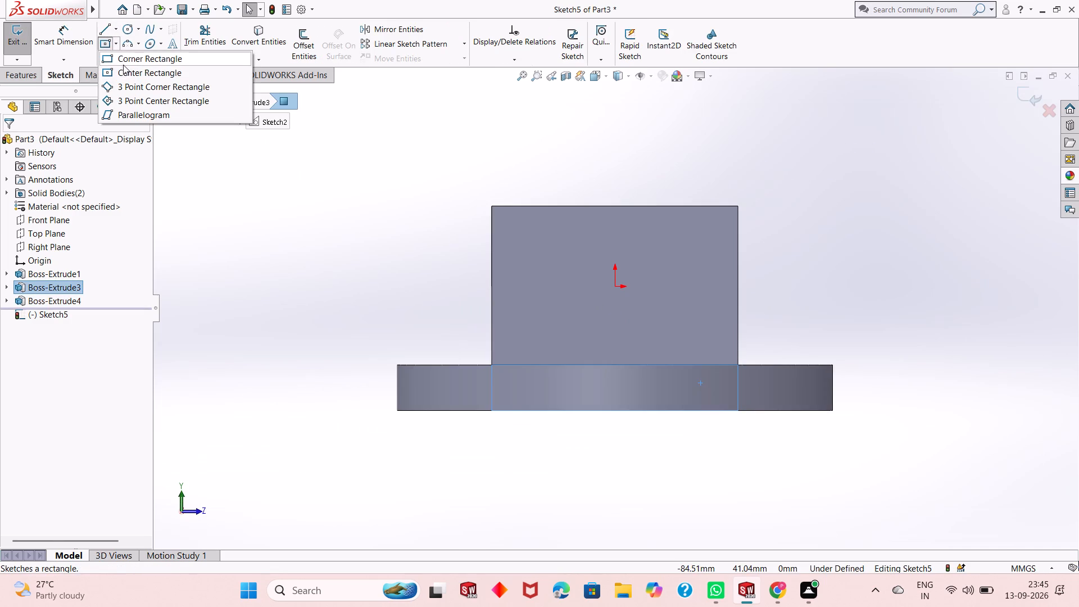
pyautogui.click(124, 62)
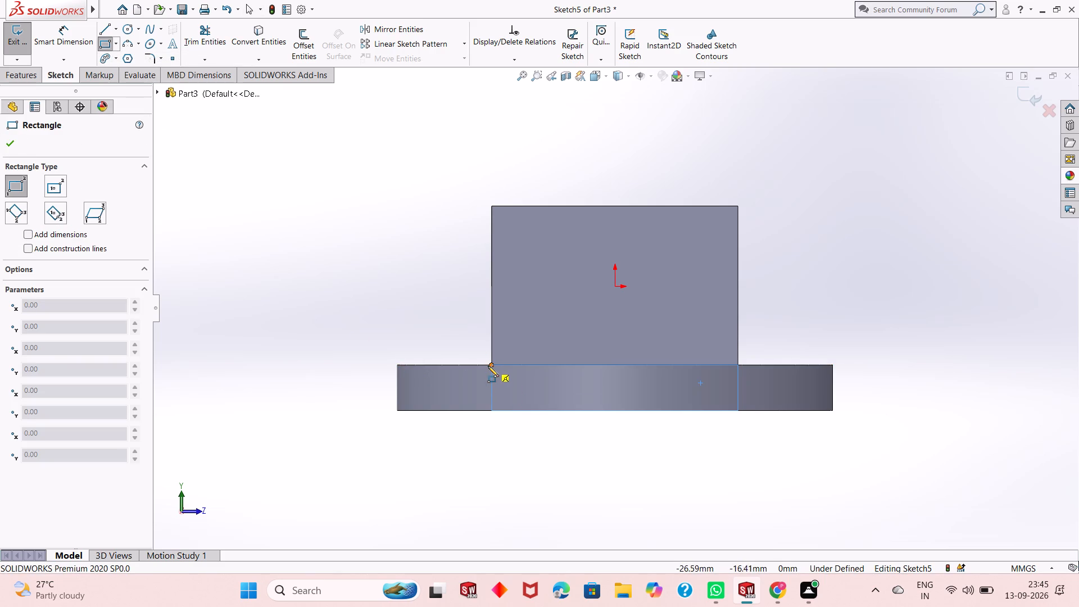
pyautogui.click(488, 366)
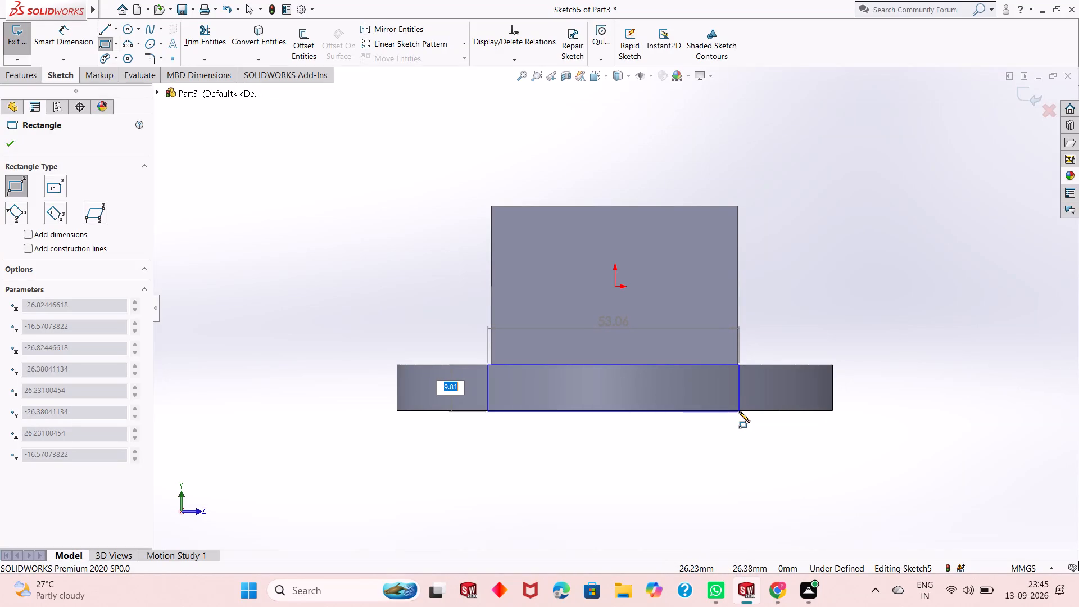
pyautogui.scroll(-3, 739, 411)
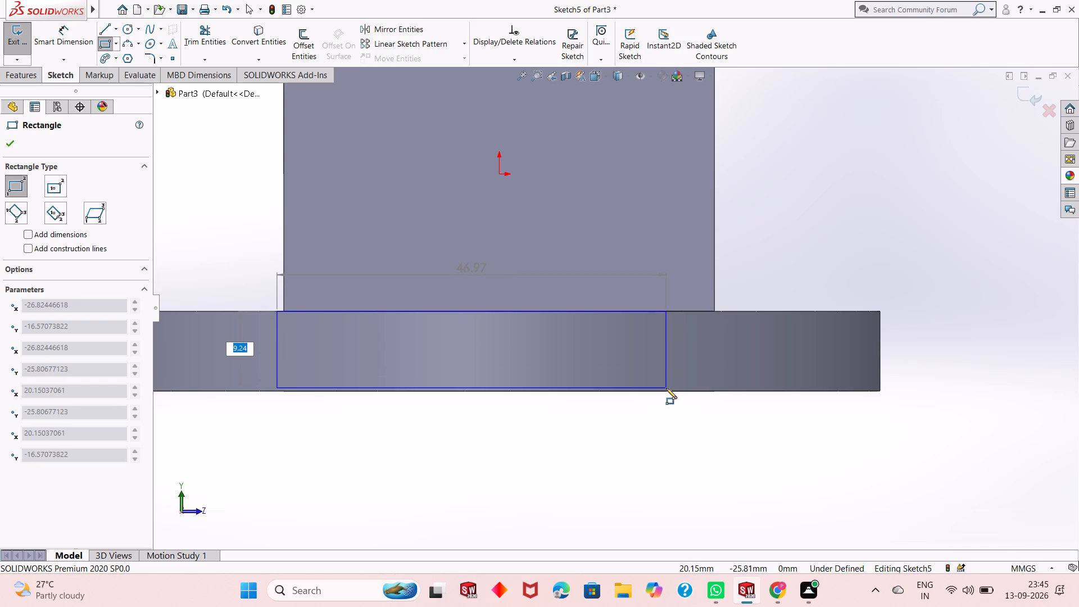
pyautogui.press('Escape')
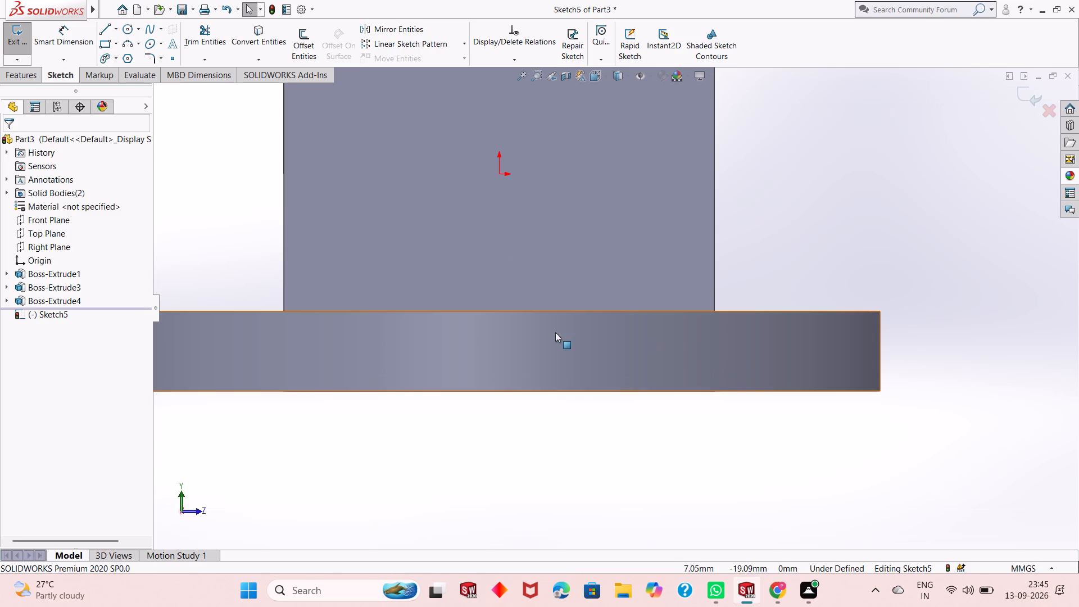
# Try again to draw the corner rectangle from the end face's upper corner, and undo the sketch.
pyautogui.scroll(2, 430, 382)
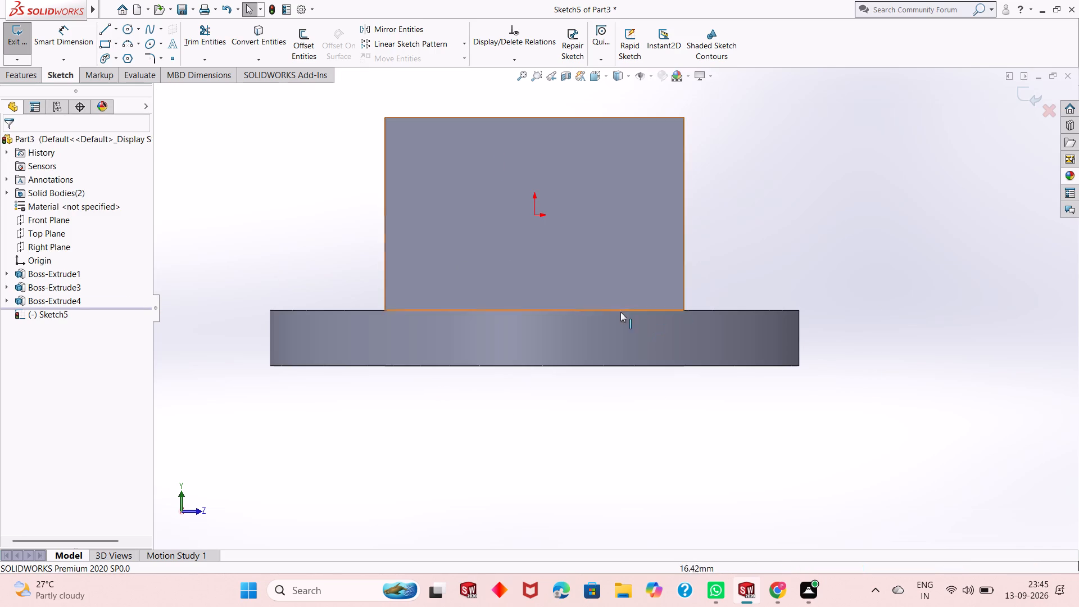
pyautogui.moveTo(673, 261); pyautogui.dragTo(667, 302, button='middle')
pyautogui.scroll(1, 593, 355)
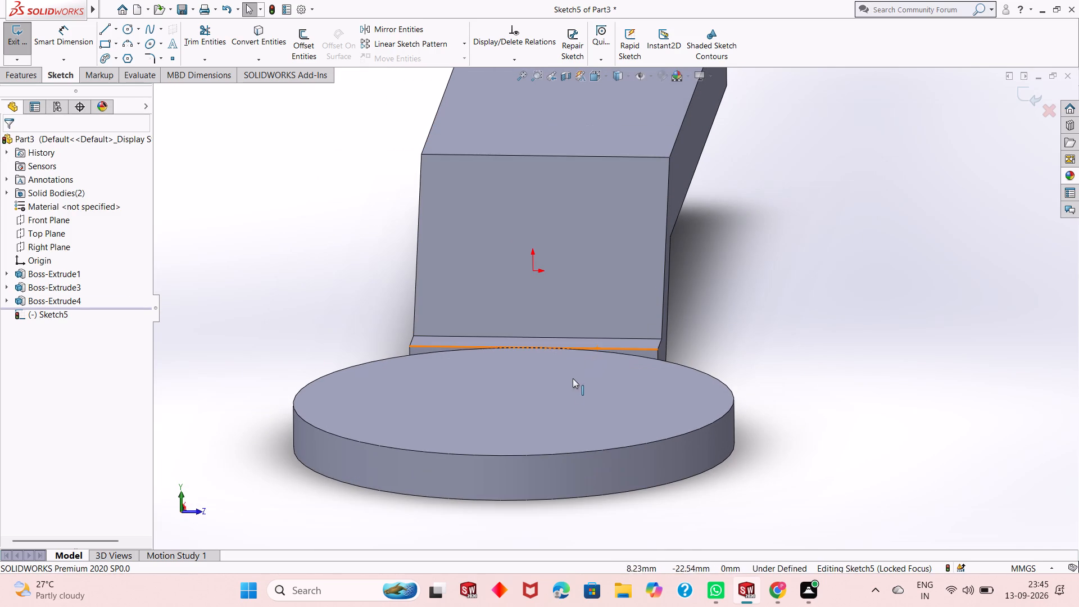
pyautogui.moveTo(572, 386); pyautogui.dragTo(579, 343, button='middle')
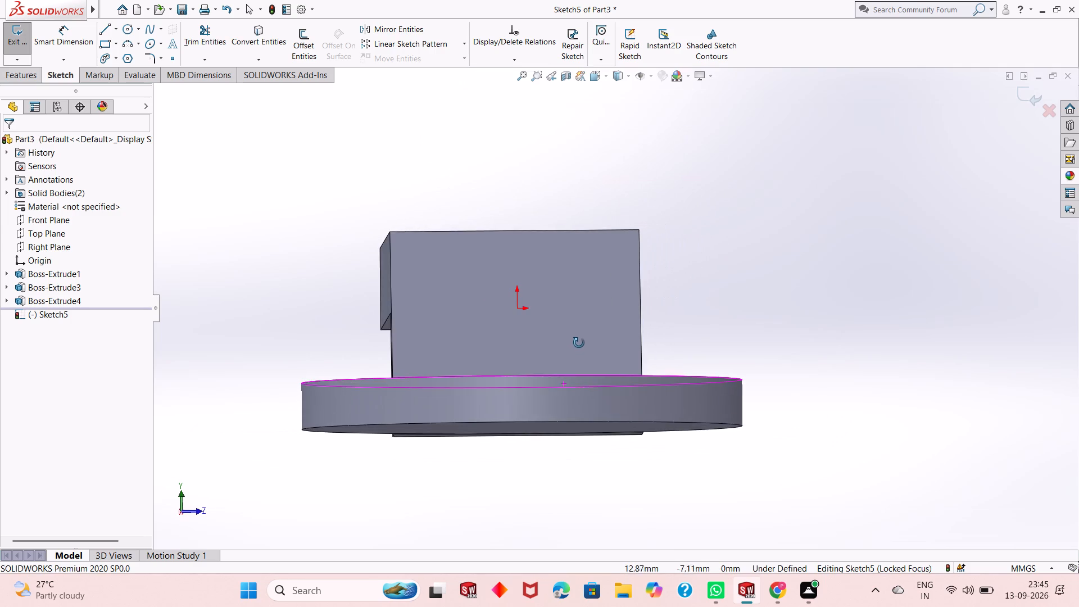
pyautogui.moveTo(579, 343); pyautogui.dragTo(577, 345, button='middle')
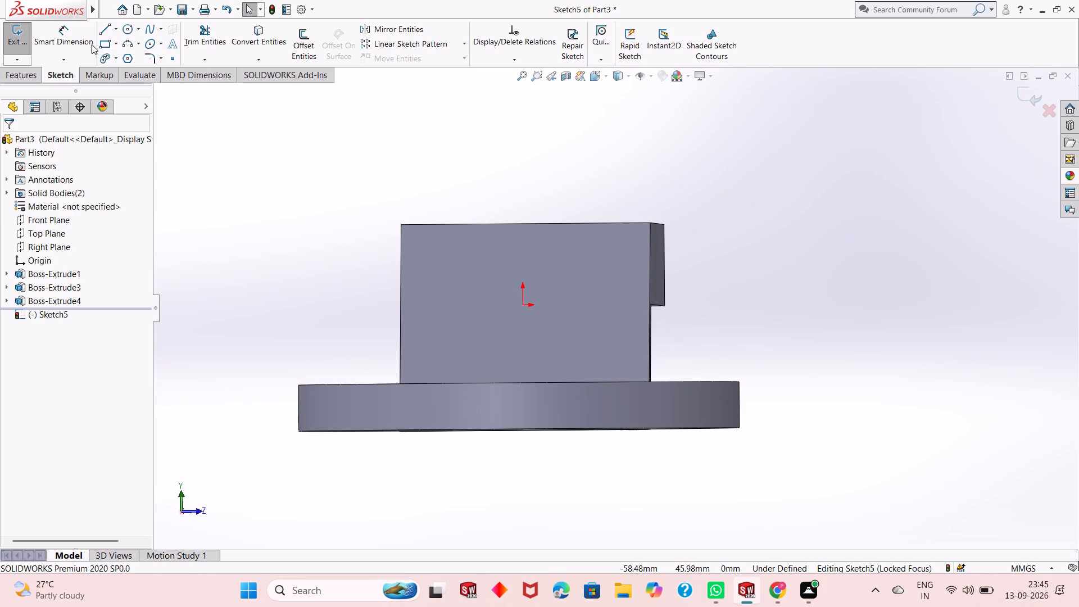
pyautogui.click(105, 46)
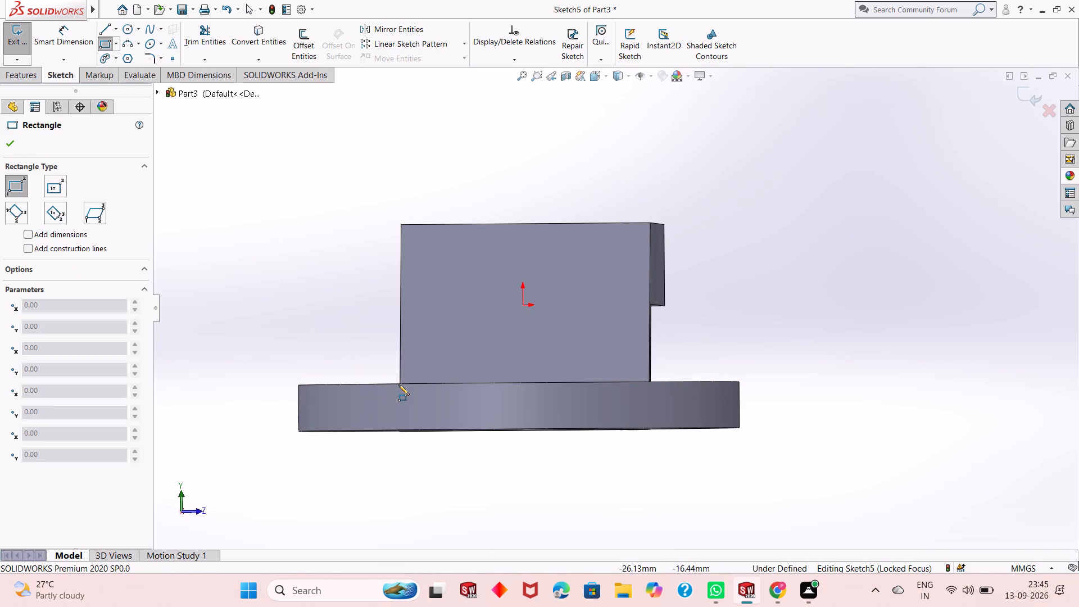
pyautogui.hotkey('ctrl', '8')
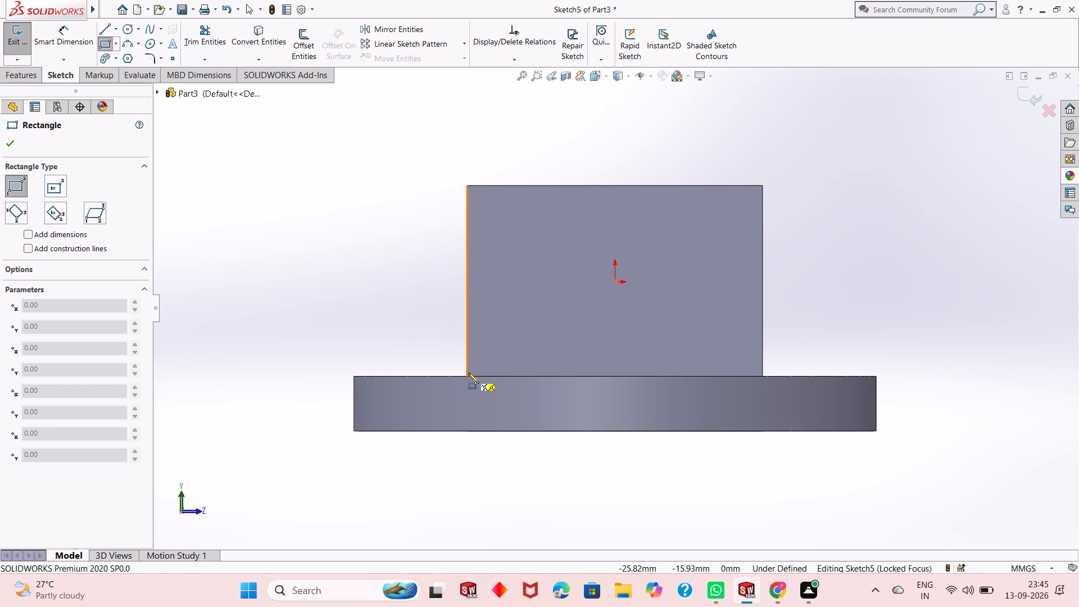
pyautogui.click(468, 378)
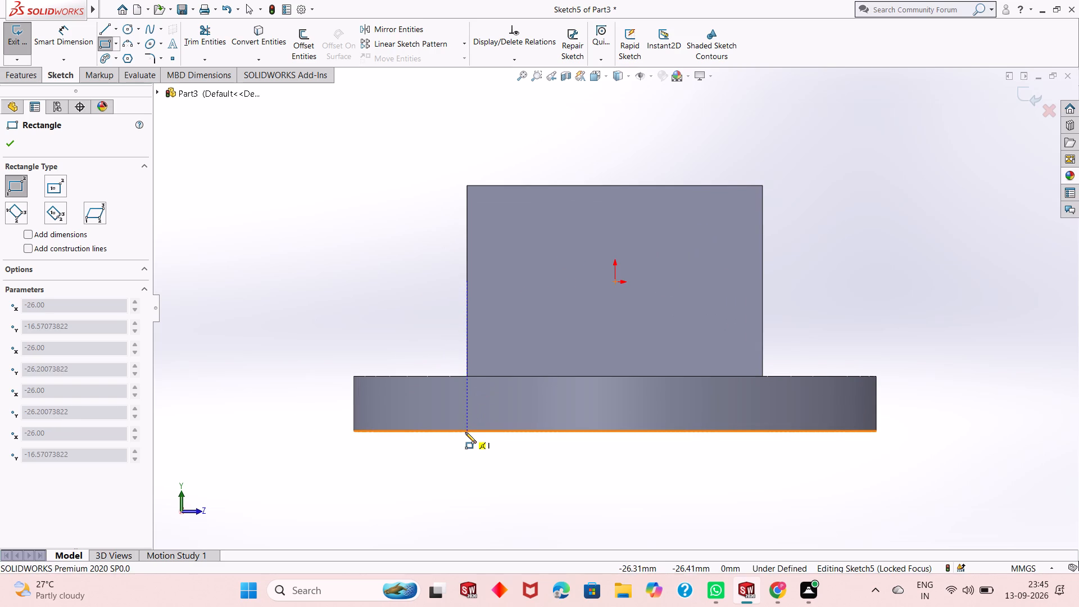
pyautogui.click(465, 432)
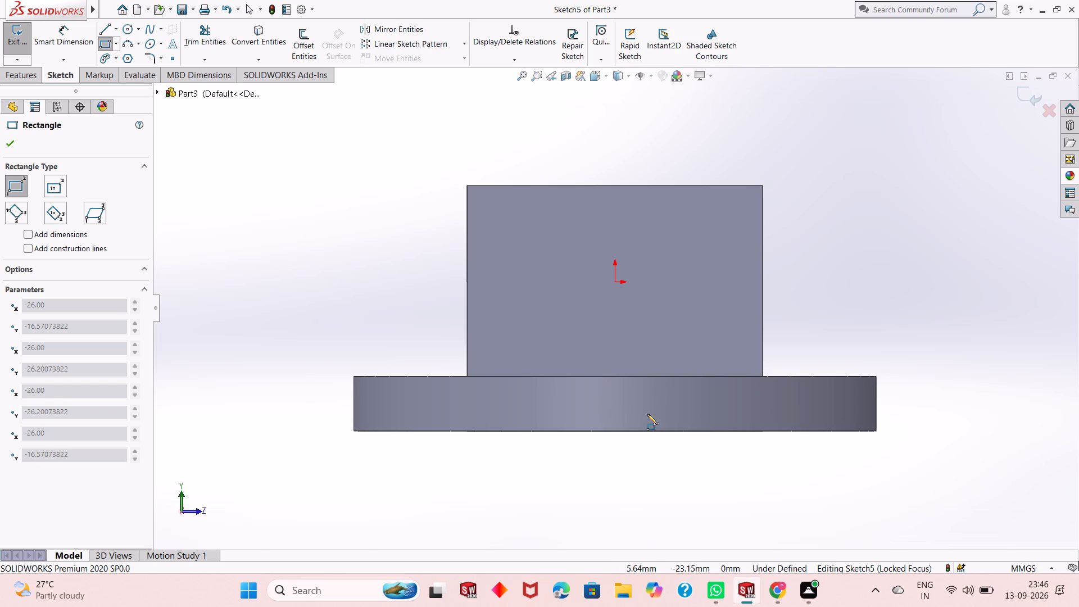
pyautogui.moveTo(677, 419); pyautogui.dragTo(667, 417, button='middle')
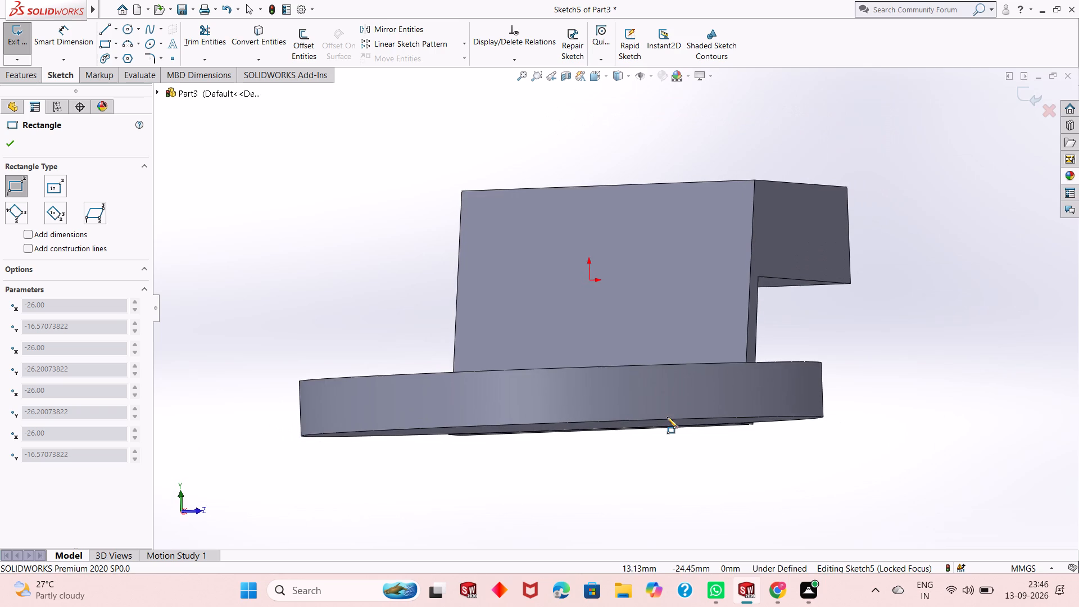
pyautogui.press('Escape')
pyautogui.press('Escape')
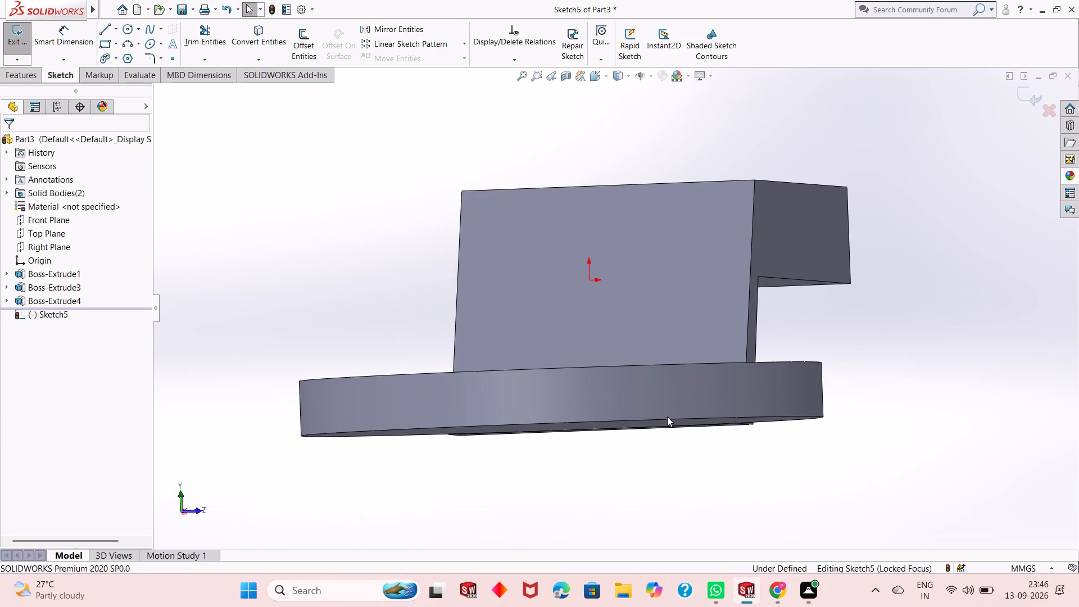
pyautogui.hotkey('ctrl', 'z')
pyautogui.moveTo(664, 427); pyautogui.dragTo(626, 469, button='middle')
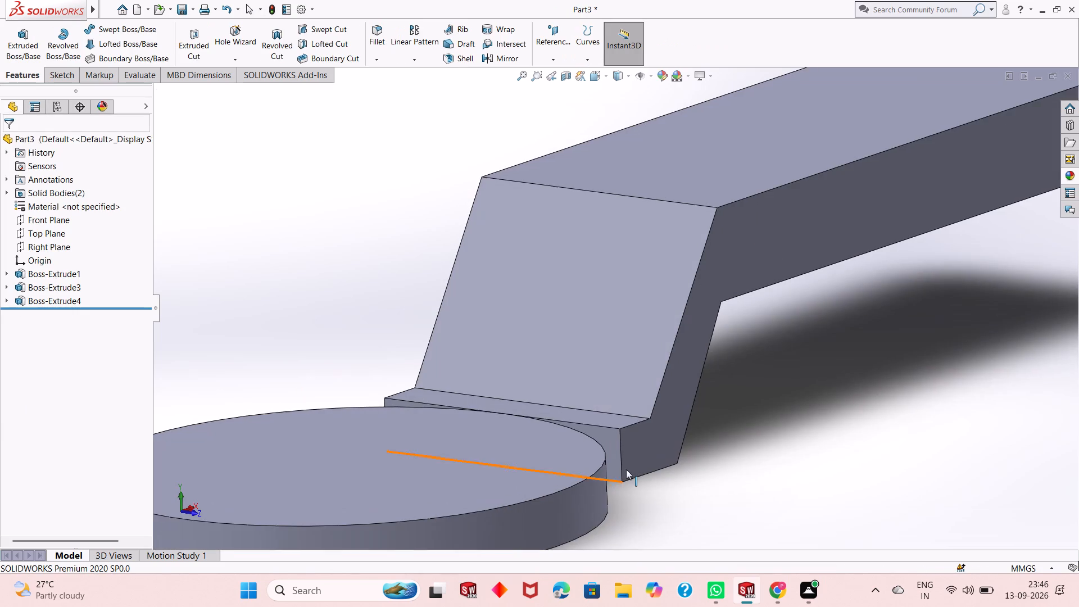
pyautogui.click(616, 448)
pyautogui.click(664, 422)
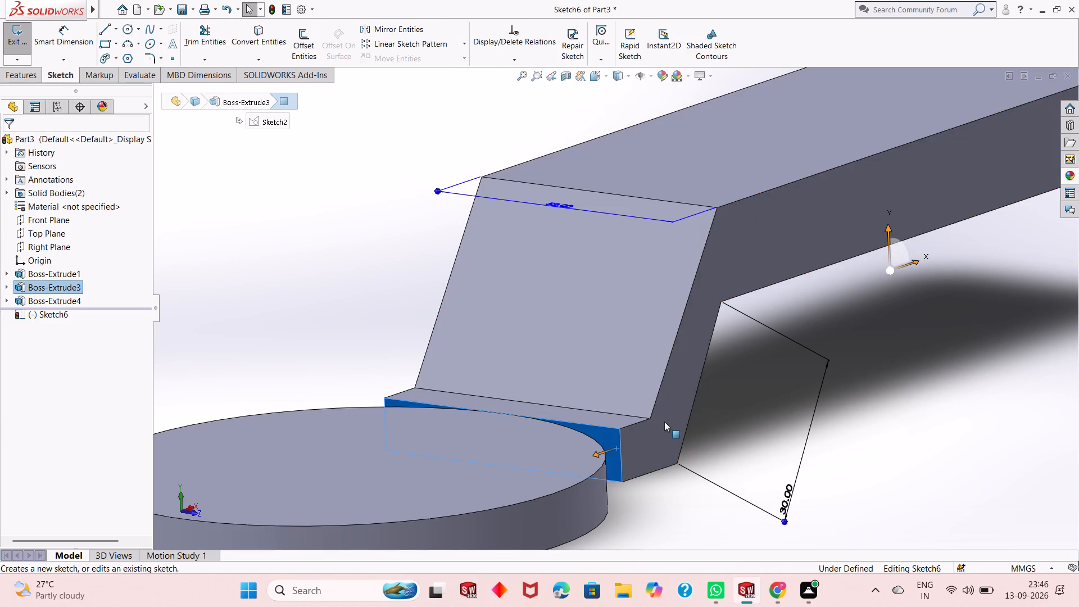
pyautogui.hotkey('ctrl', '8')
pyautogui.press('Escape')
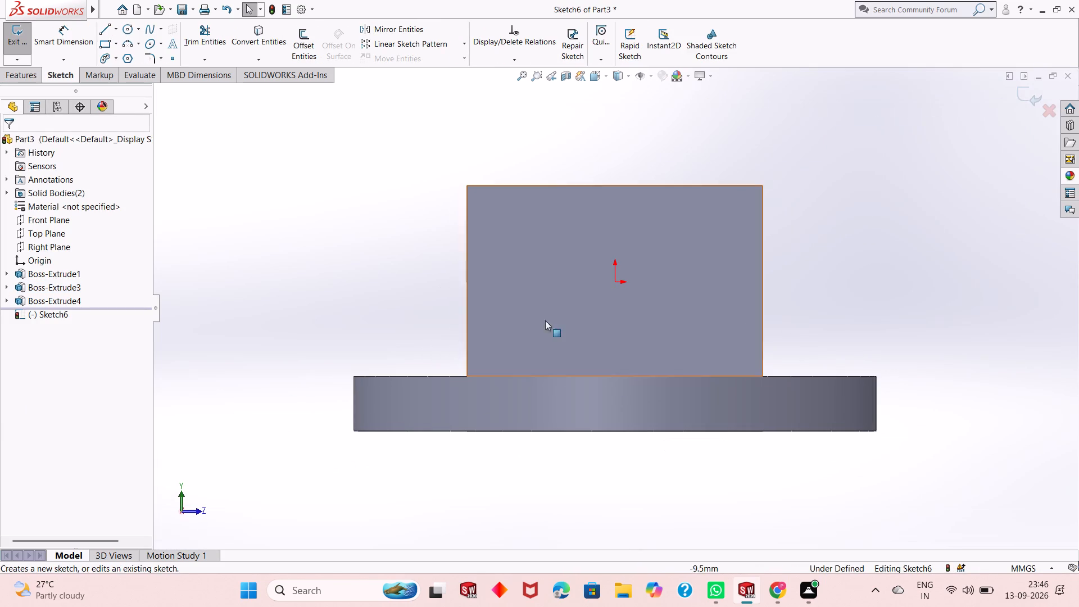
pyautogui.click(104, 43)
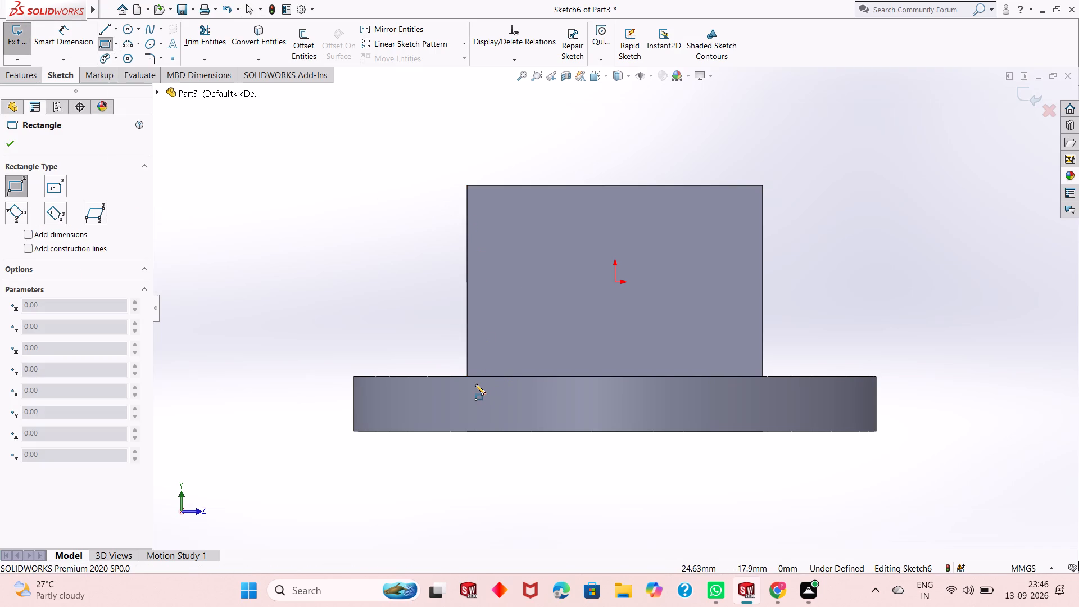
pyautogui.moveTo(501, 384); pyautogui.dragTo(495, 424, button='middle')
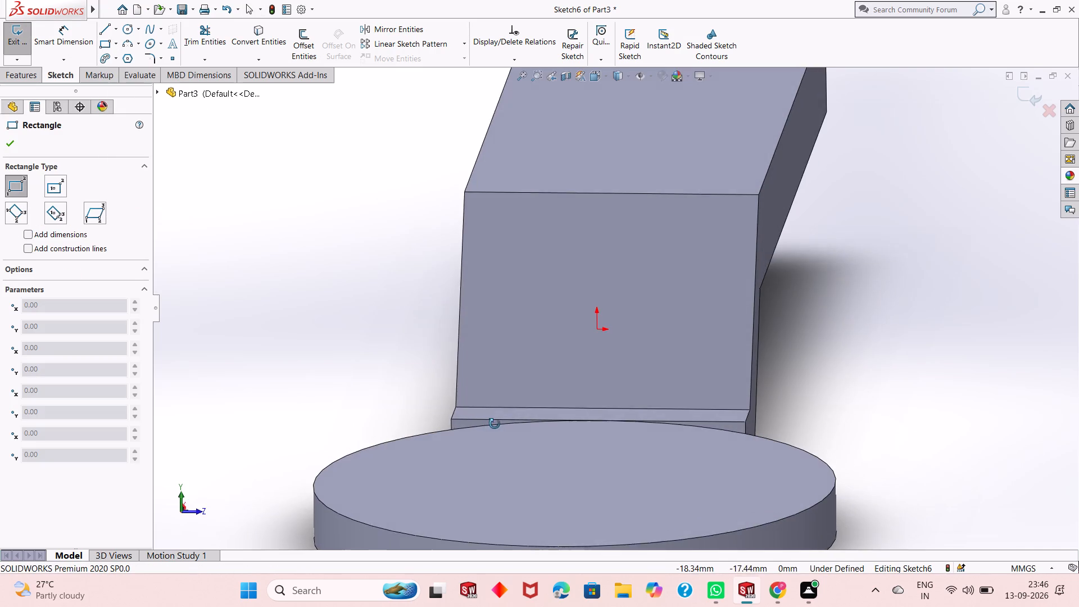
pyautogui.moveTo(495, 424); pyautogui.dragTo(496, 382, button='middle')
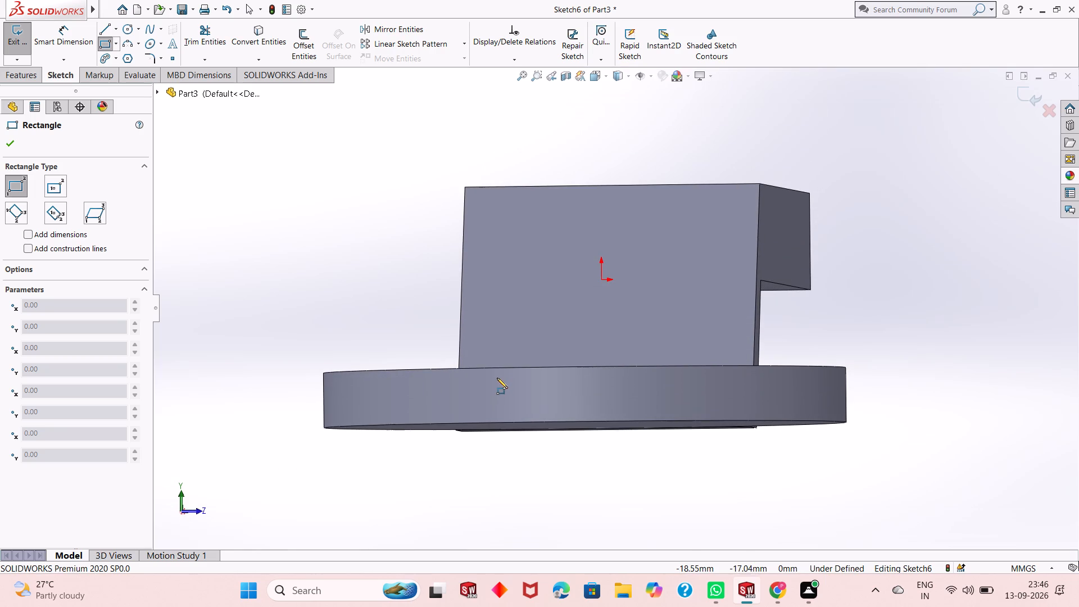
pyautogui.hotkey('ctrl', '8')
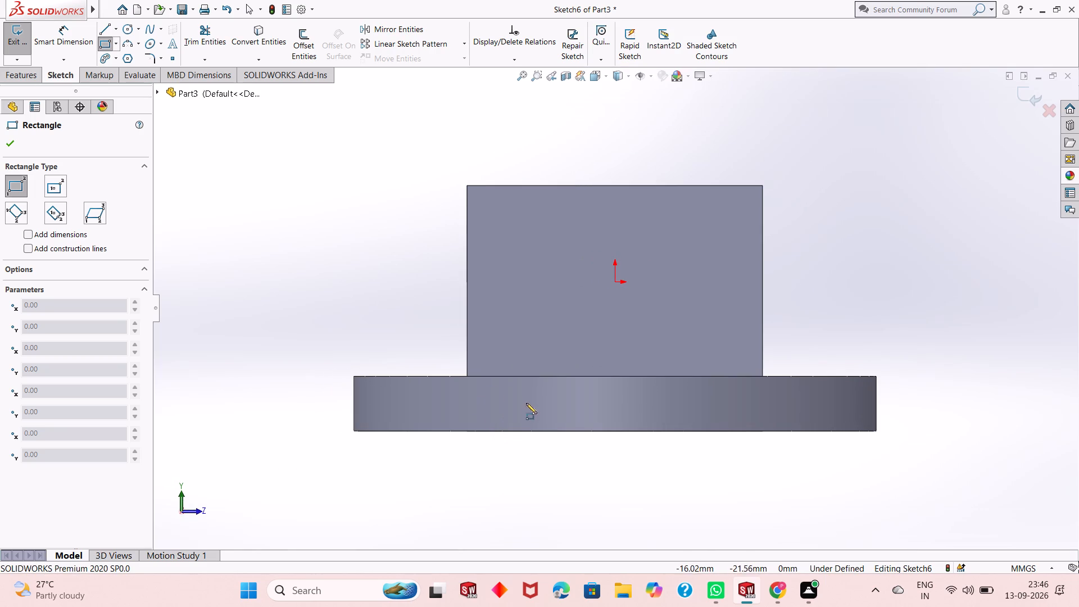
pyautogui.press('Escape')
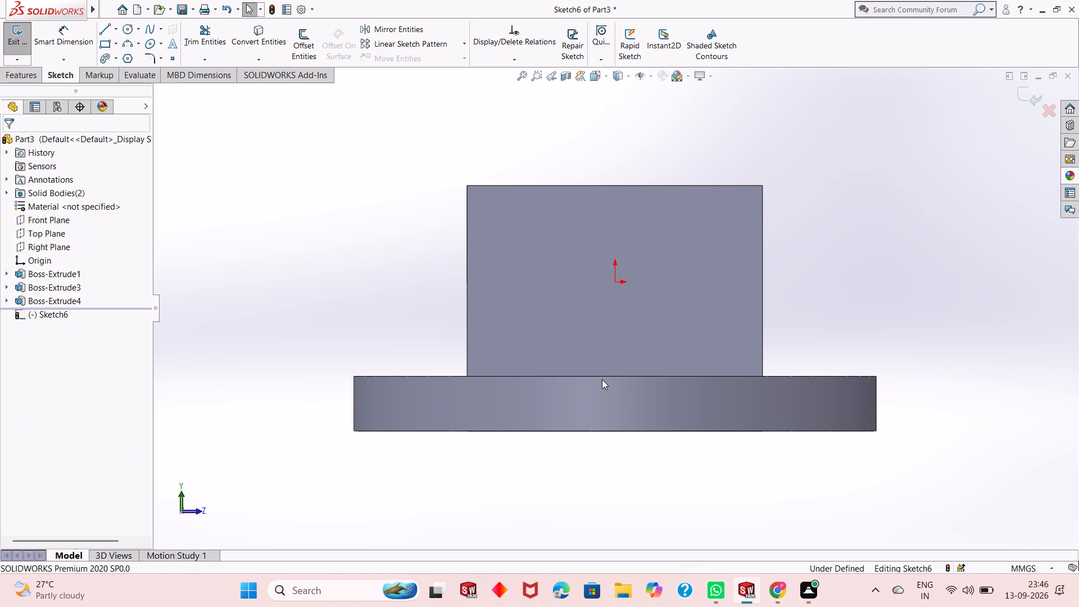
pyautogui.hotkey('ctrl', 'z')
# Sketch a corner rectangle about 51.6 mm wide on the foot's outer end face, spanning from its upper edge to its lower edge.
pyautogui.moveTo(602, 379); pyautogui.dragTo(560, 447, button='middle')
pyautogui.click(627, 466)
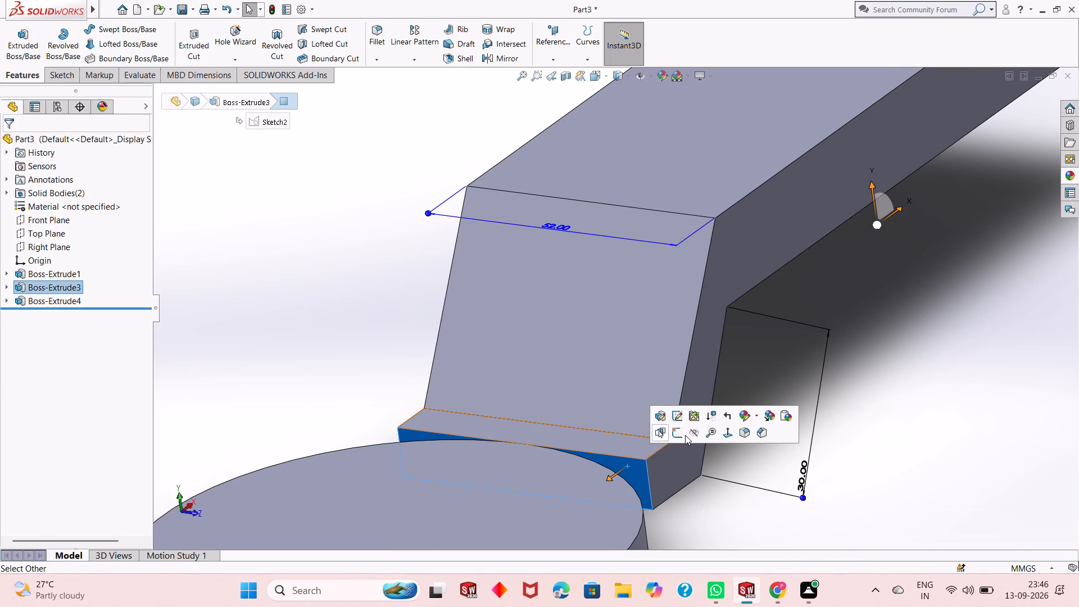
pyautogui.click(685, 435)
pyautogui.hotkey('ctrl', '8')
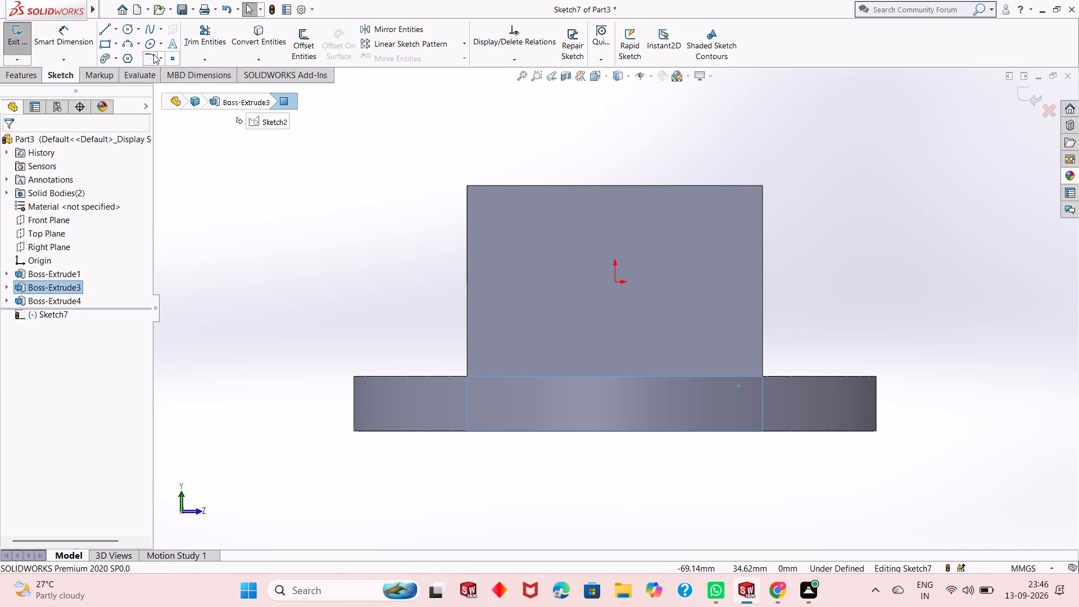
pyautogui.click(104, 46)
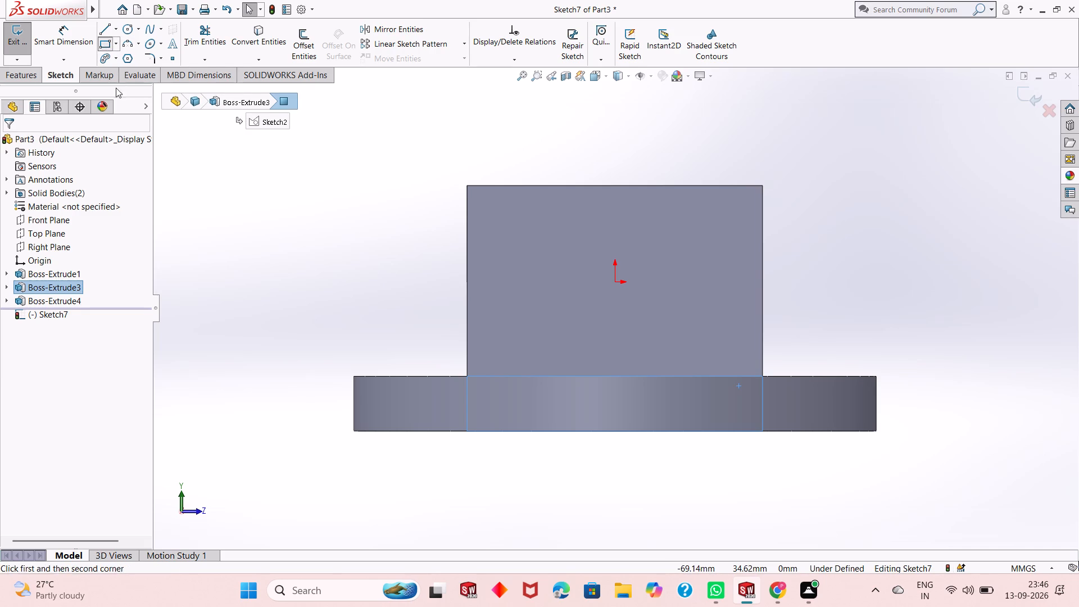
pyautogui.click(468, 377)
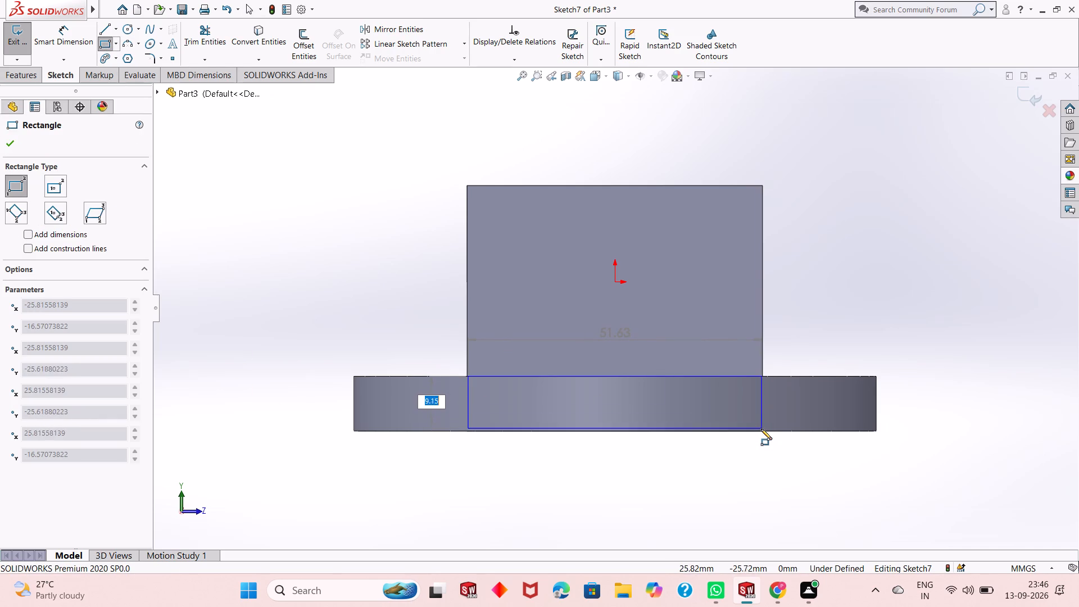
pyautogui.click(763, 433)
pyautogui.rightClick(763, 433)
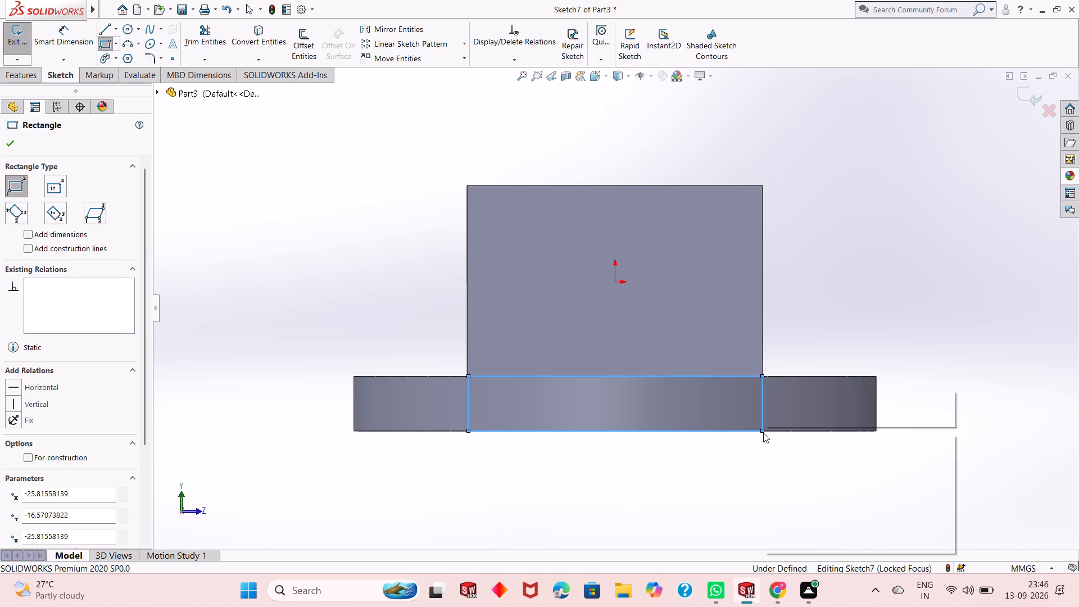
pyautogui.click(779, 438)
pyautogui.moveTo(770, 431); pyautogui.dragTo(739, 483, button='middle')
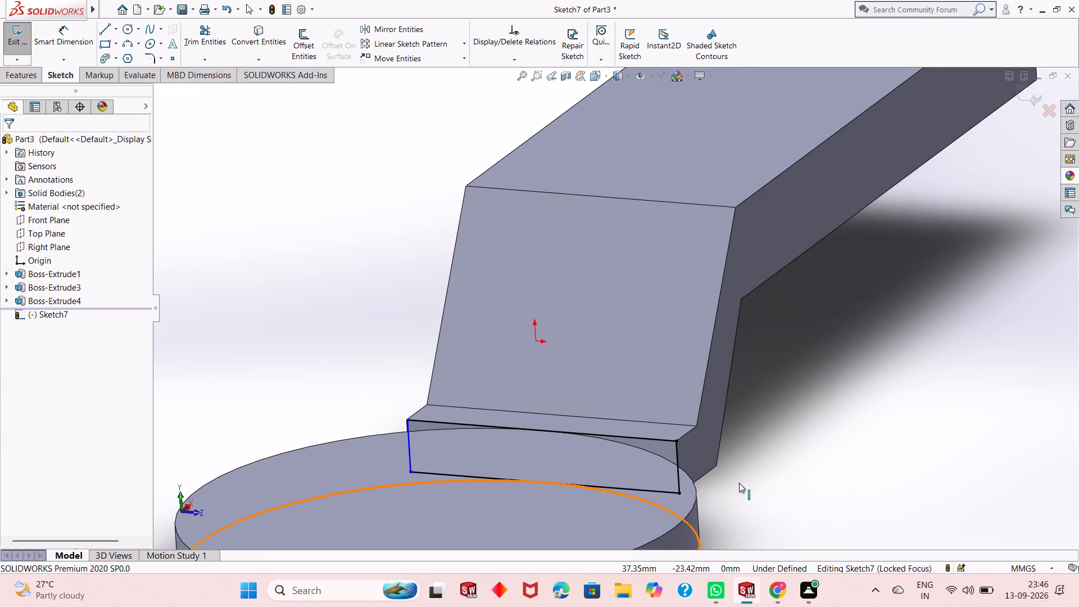
# Extrude the rectangle on the foot's end face as a blind boss 9.63 mm toward the disc, with the result merged.
pyautogui.scroll(5, 654, 486)
pyautogui.moveTo(603, 478); pyautogui.dragTo(592, 484, button='middle')
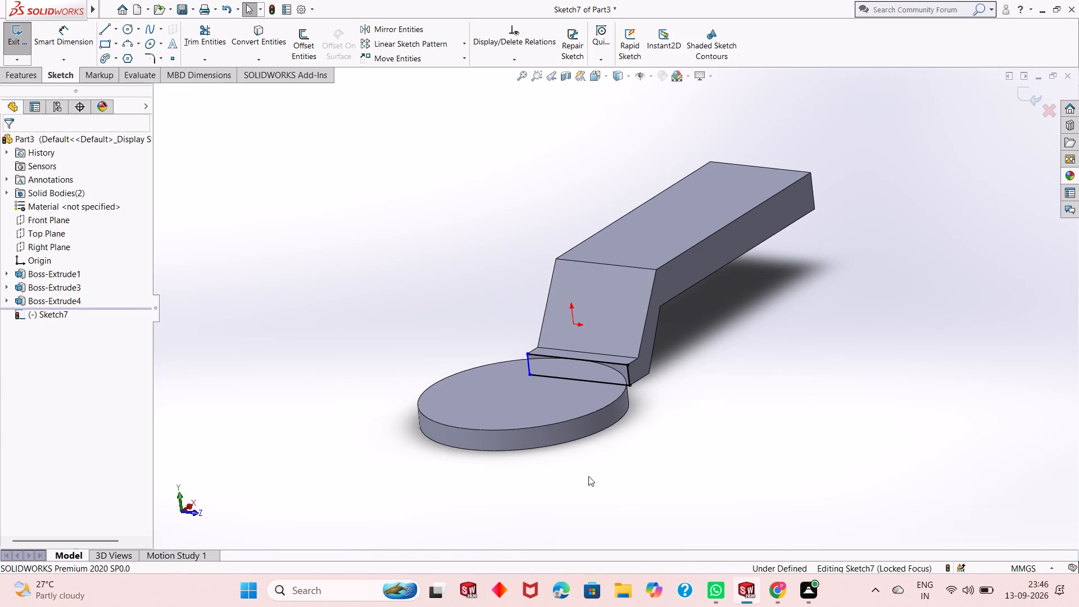
pyautogui.scroll(-2, 528, 346)
pyautogui.scroll(2, 528, 346)
pyautogui.scroll(1, 190, 216)
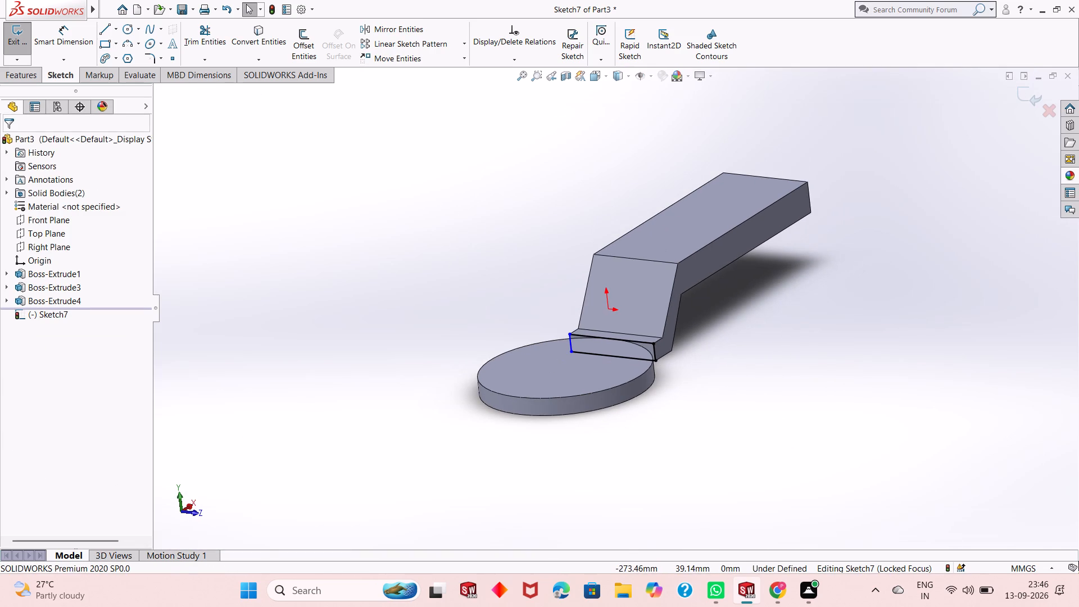
pyautogui.click(33, 75)
pyautogui.click(26, 44)
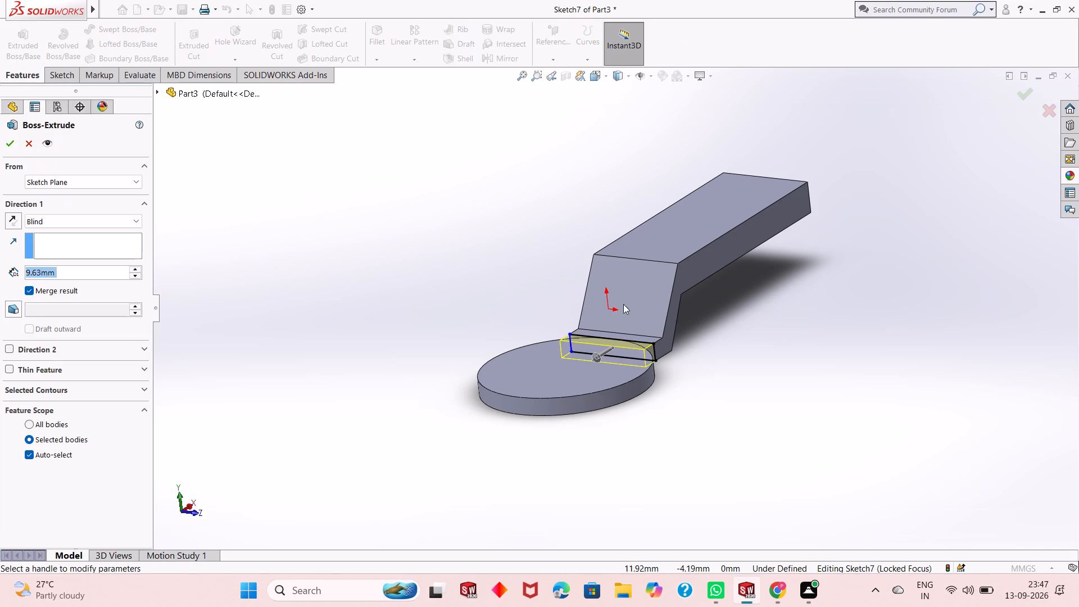
pyautogui.moveTo(694, 344); pyautogui.dragTo(652, 394, button='middle')
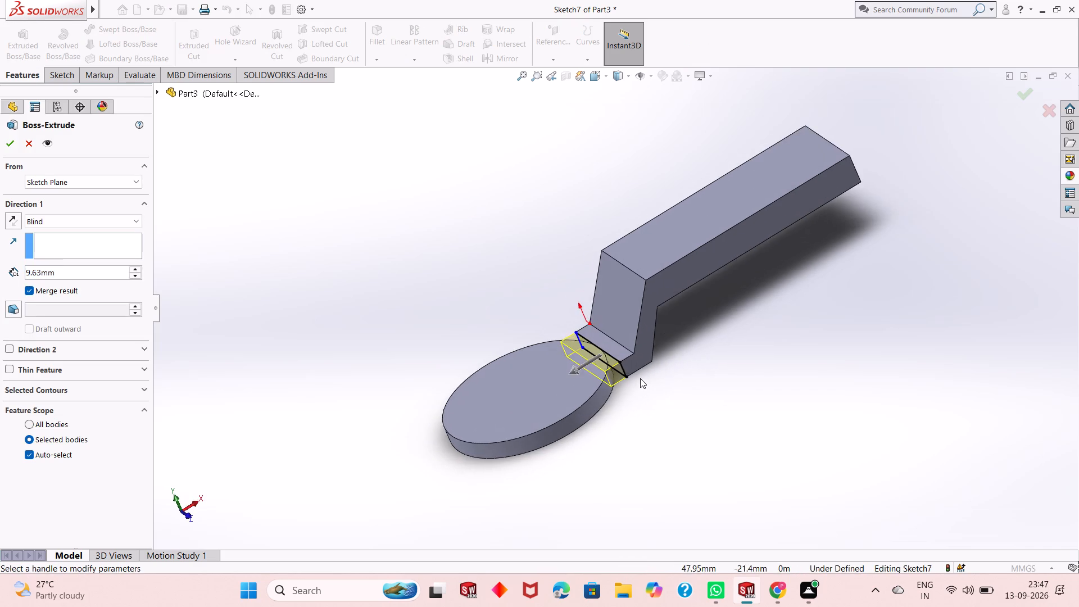
pyautogui.scroll(-5, 640, 378)
pyautogui.scroll(-1, 359, 327)
pyautogui.moveTo(360, 329); pyautogui.dragTo(377, 288, button='middle')
pyautogui.scroll(1, 366, 323)
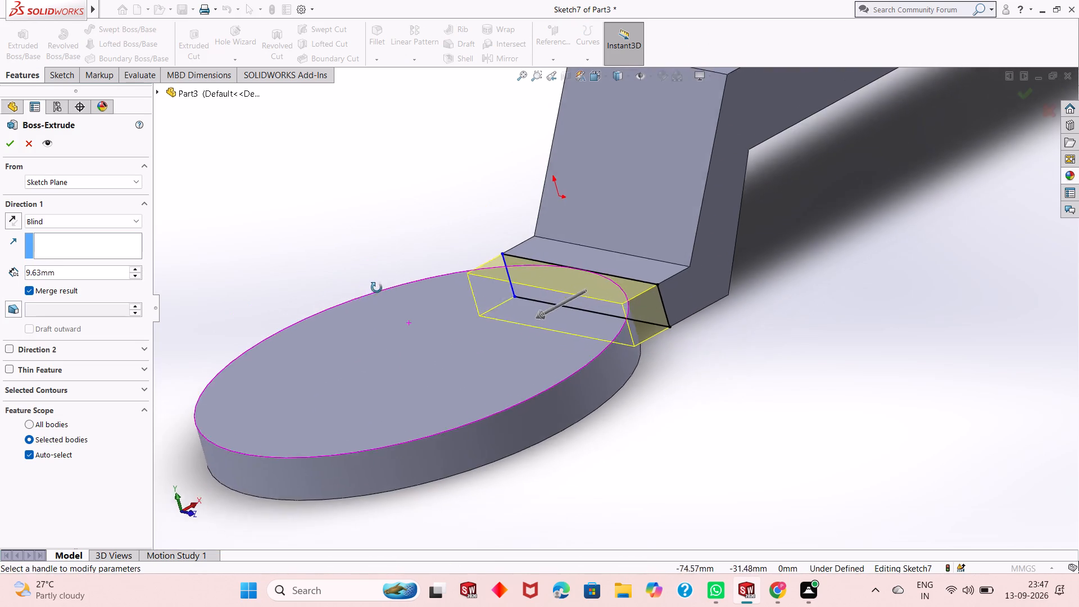
pyautogui.moveTo(377, 288); pyautogui.dragTo(410, 264, button='middle')
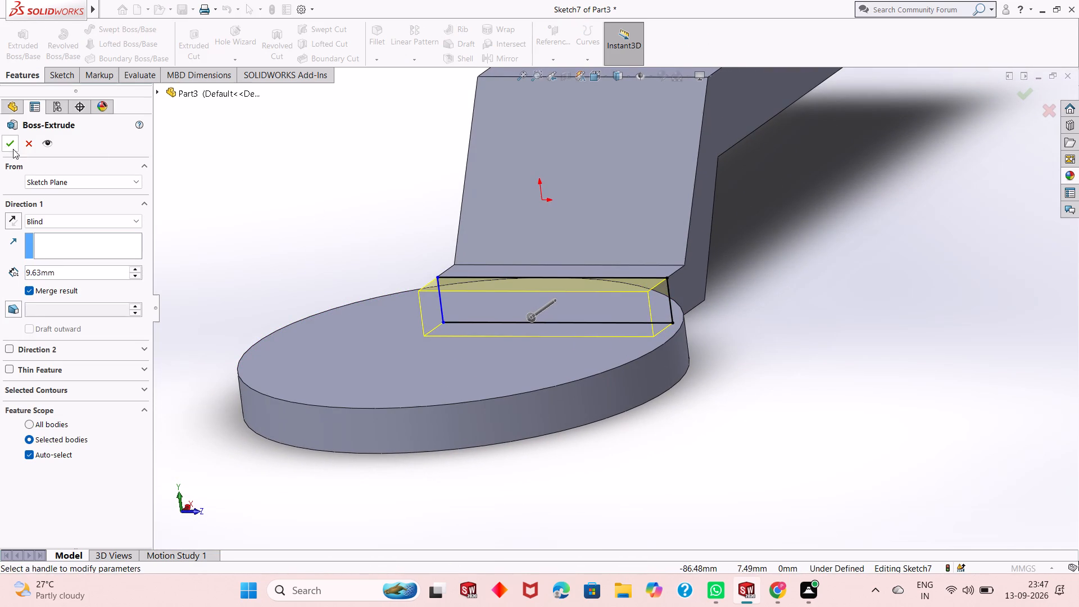
pyautogui.click(11, 146)
# Add a 10 mm symmetric fillet to the inner edge where the slanted leg meets the top of the foot.
pyautogui.moveTo(667, 418); pyautogui.dragTo(643, 411, button='middle')
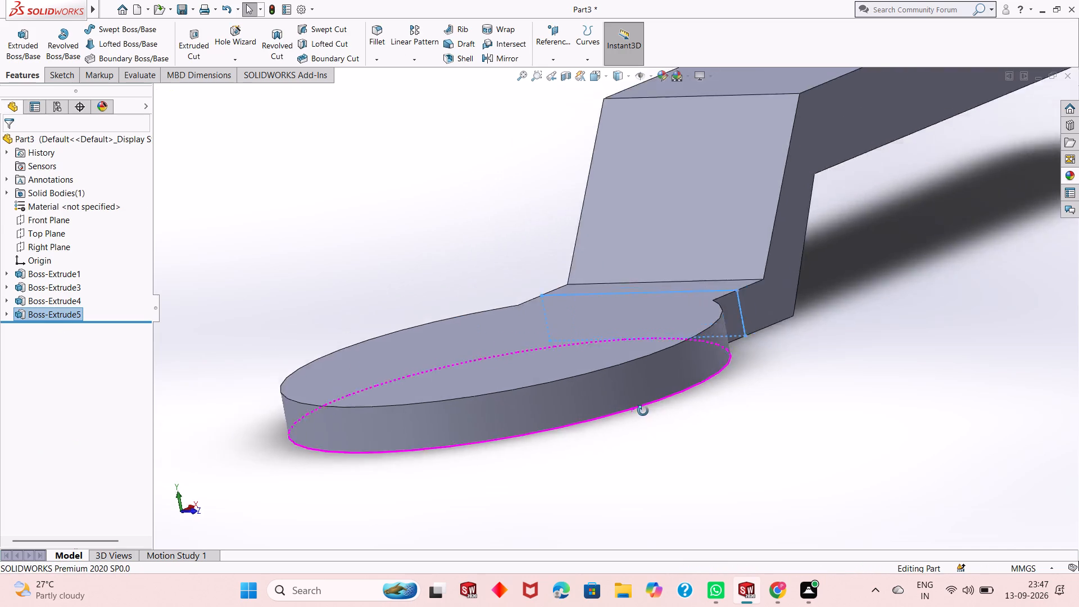
pyautogui.moveTo(643, 411); pyautogui.dragTo(605, 445, button='middle')
pyautogui.scroll(1, 559, 412)
pyautogui.scroll(2, 634, 341)
pyautogui.click(688, 393)
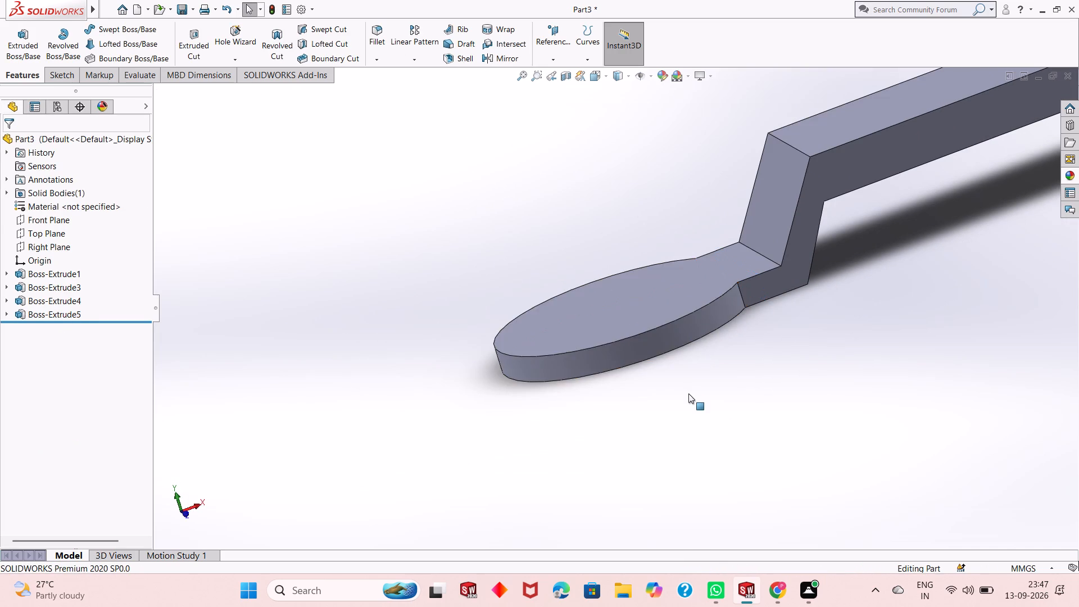
pyautogui.scroll(1, 672, 356)
pyautogui.scroll(-1, 768, 250)
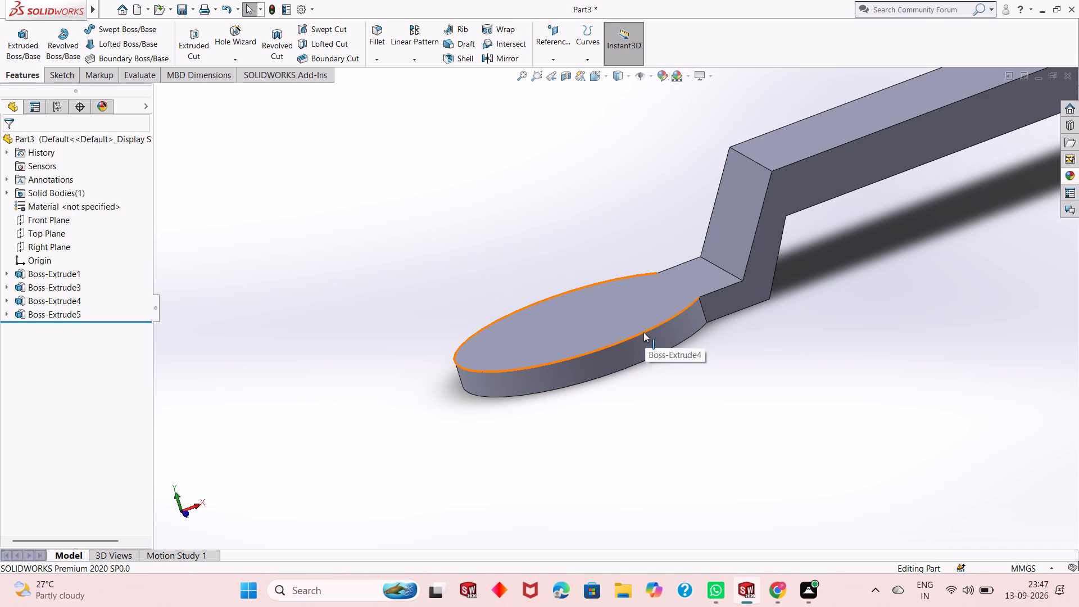
pyautogui.moveTo(643, 332); pyautogui.dragTo(645, 345, button='middle')
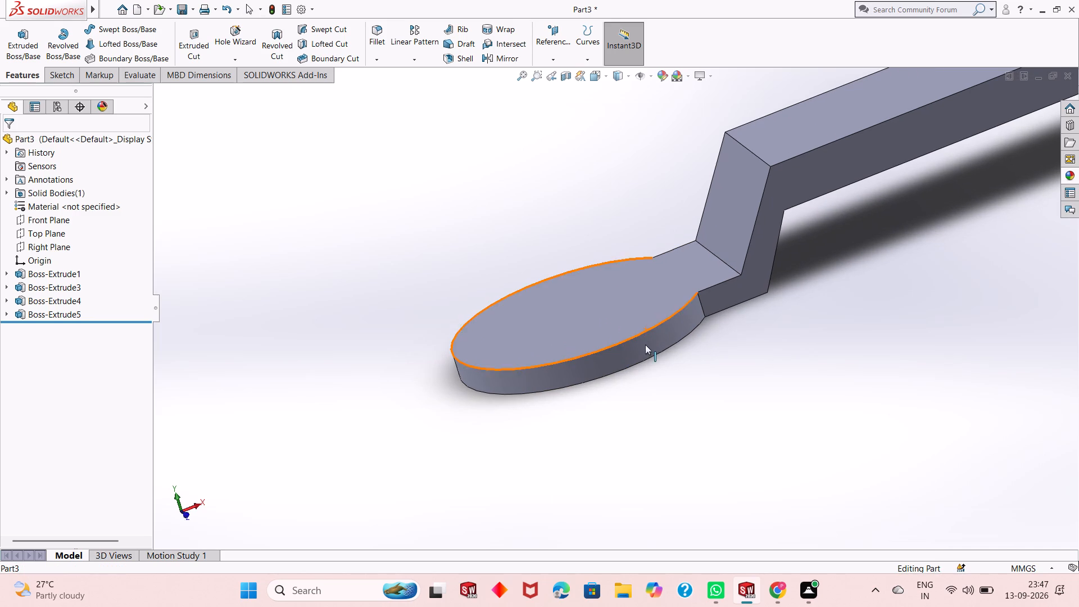
pyautogui.click(370, 37)
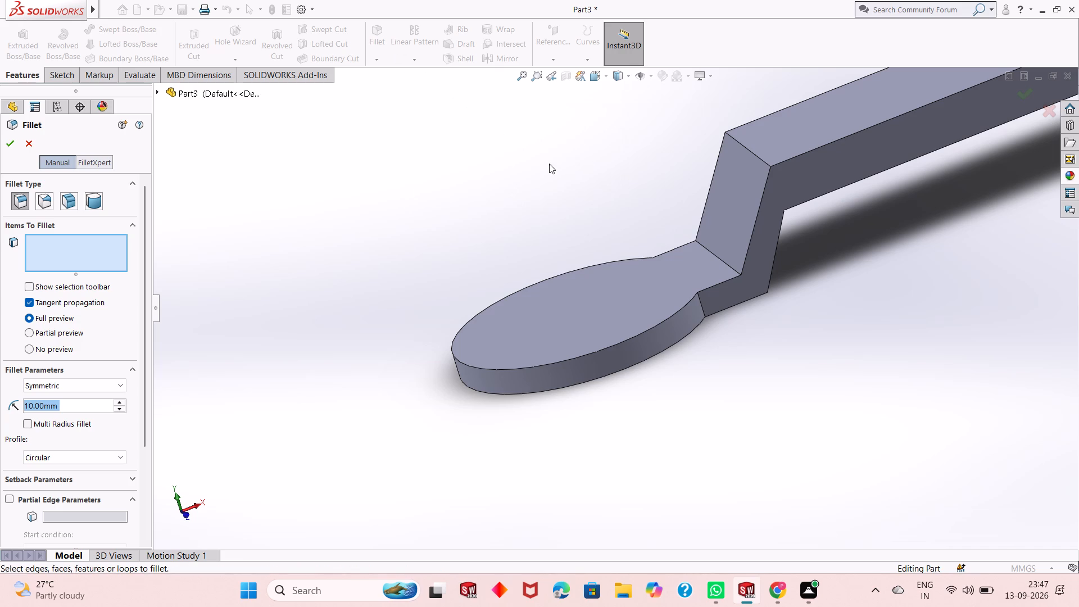
pyautogui.click(714, 255)
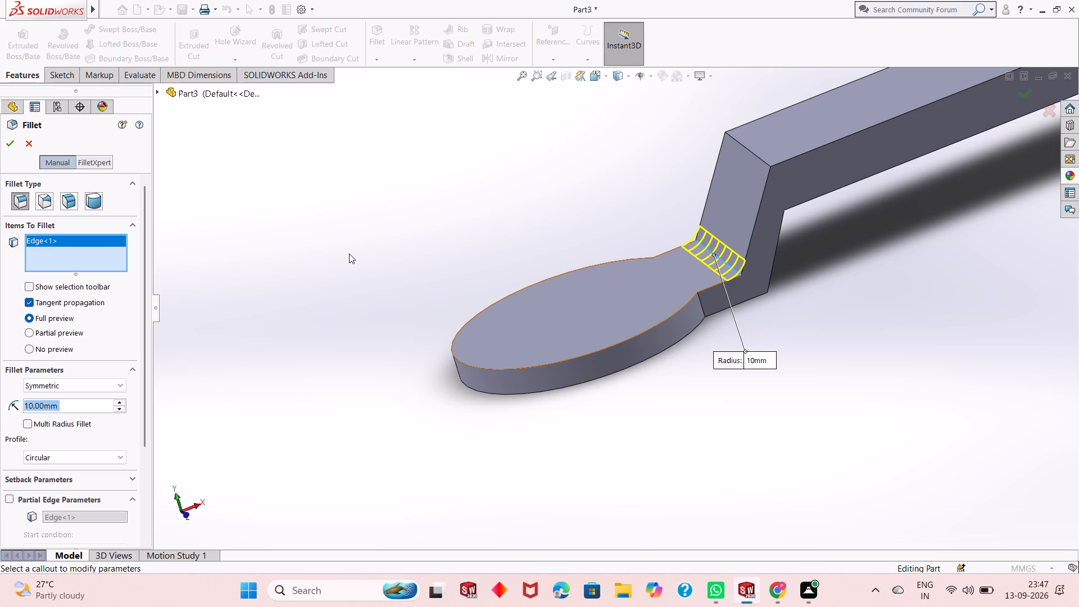
pyautogui.write('10')
pyautogui.press('Return')
pyautogui.click(8, 143)
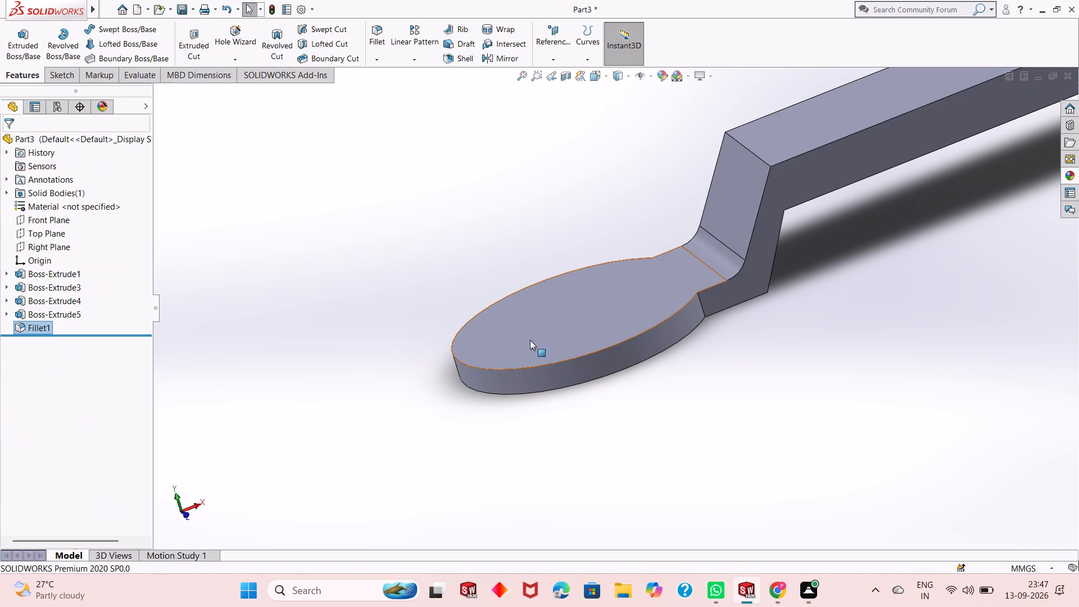
# Start a new sketch on the disc's top face, viewed face-on, and set the Polygon tool to 18 sides.
pyautogui.click(533, 337)
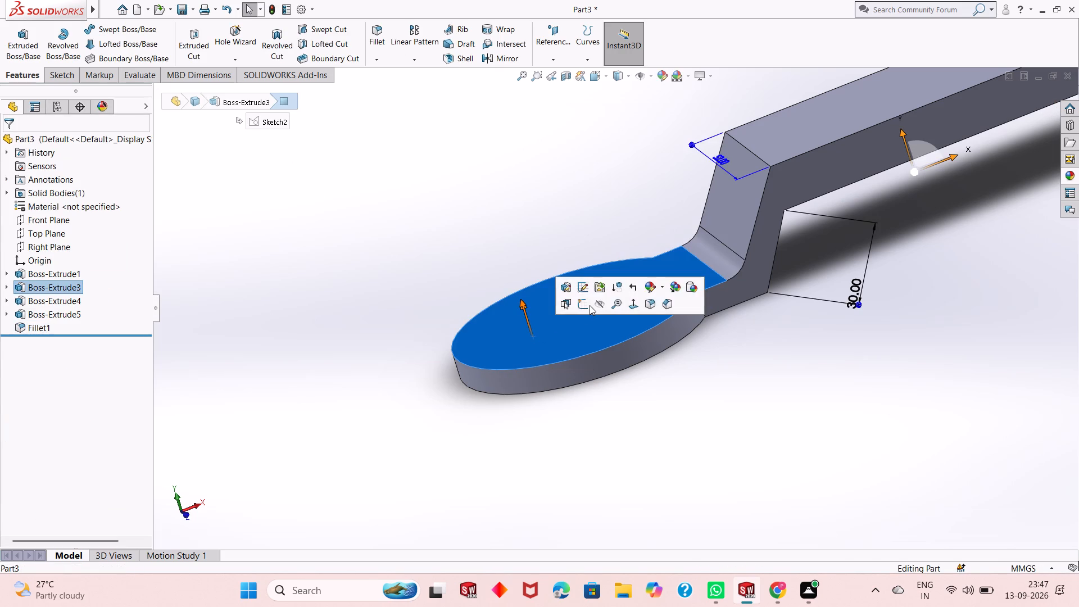
pyautogui.click(590, 305)
pyautogui.hotkey('ctrl', '8')
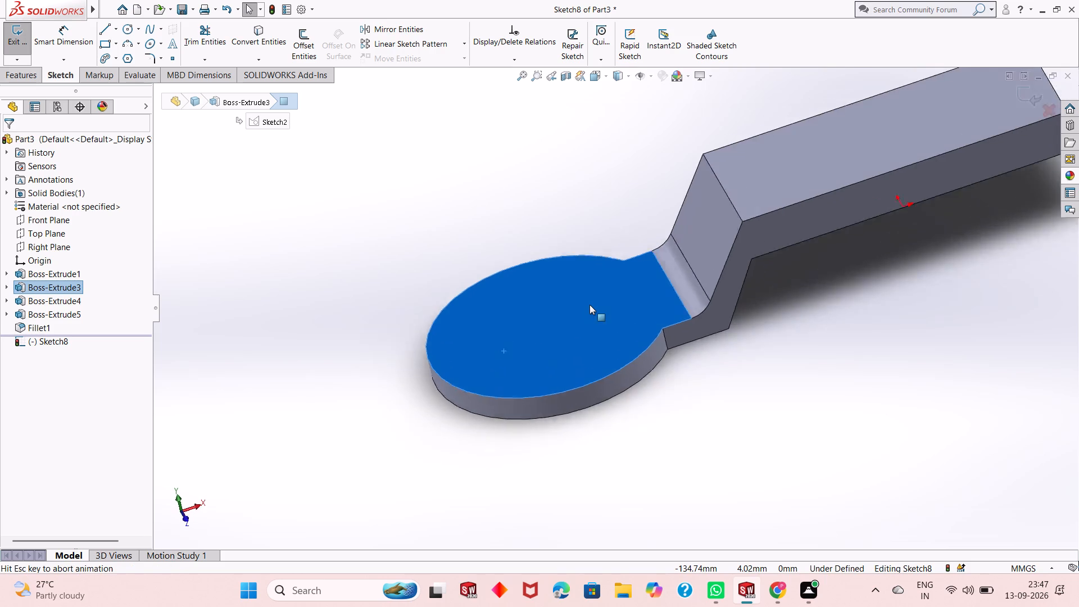
pyautogui.press('Escape')
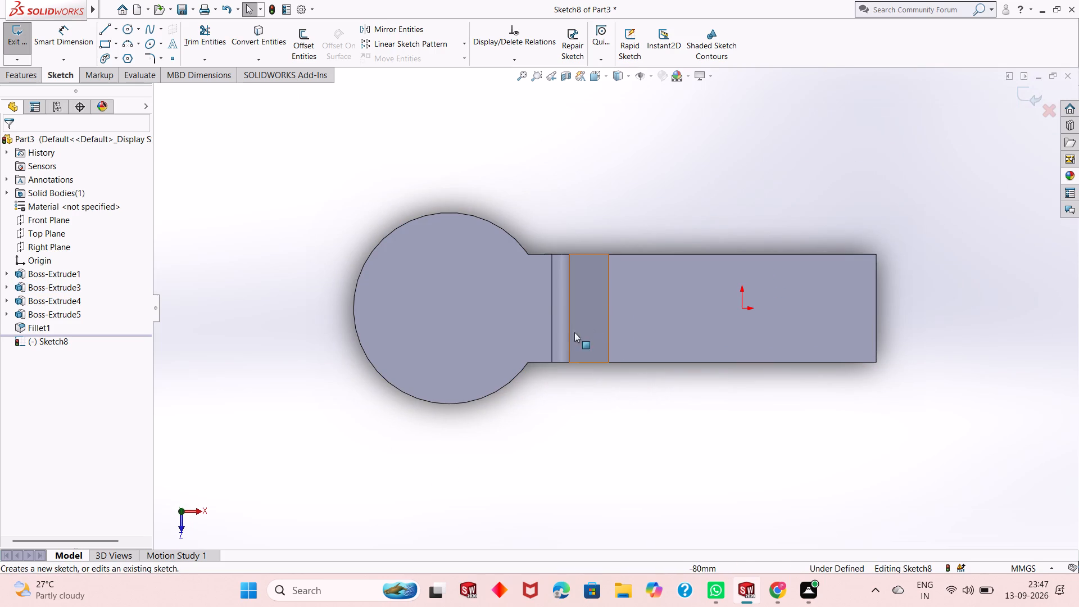
pyautogui.click(128, 57)
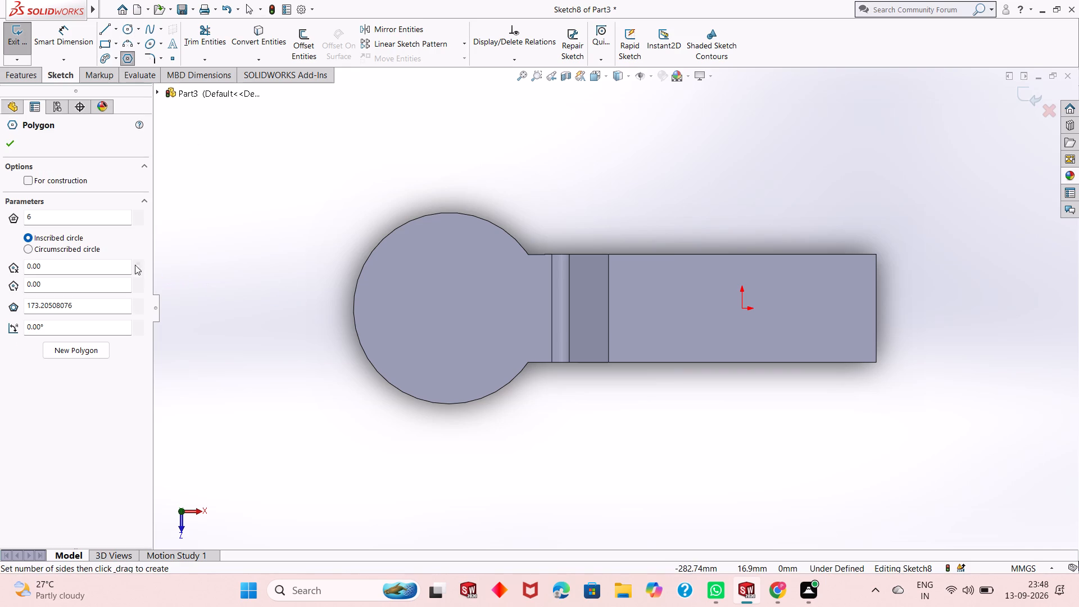
pyautogui.doubleClick(73, 219)
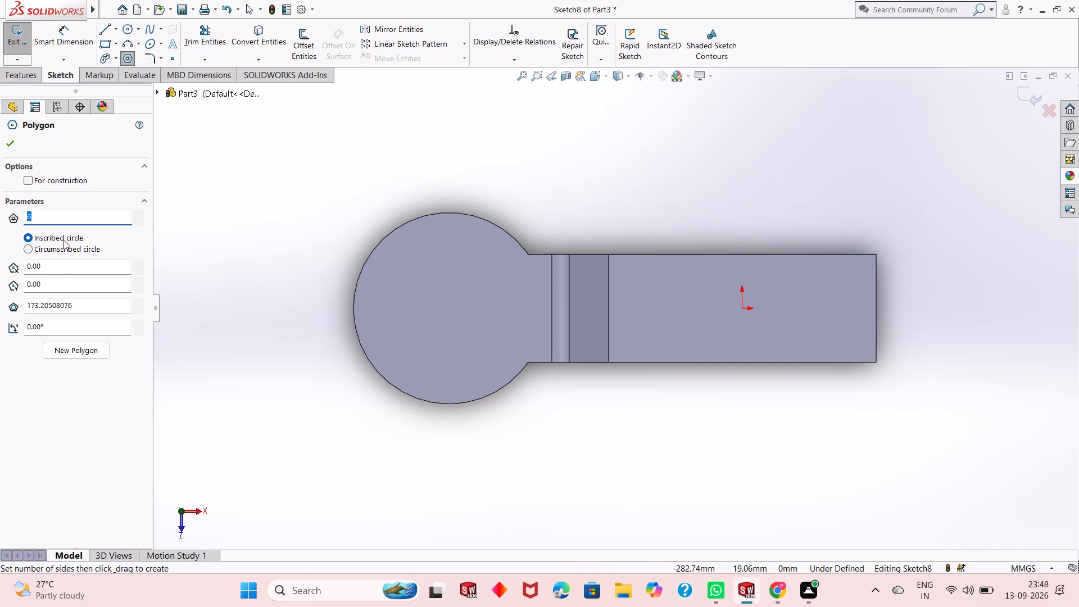
pyautogui.press('1')
pyautogui.press('8')
pyautogui.press('Return')
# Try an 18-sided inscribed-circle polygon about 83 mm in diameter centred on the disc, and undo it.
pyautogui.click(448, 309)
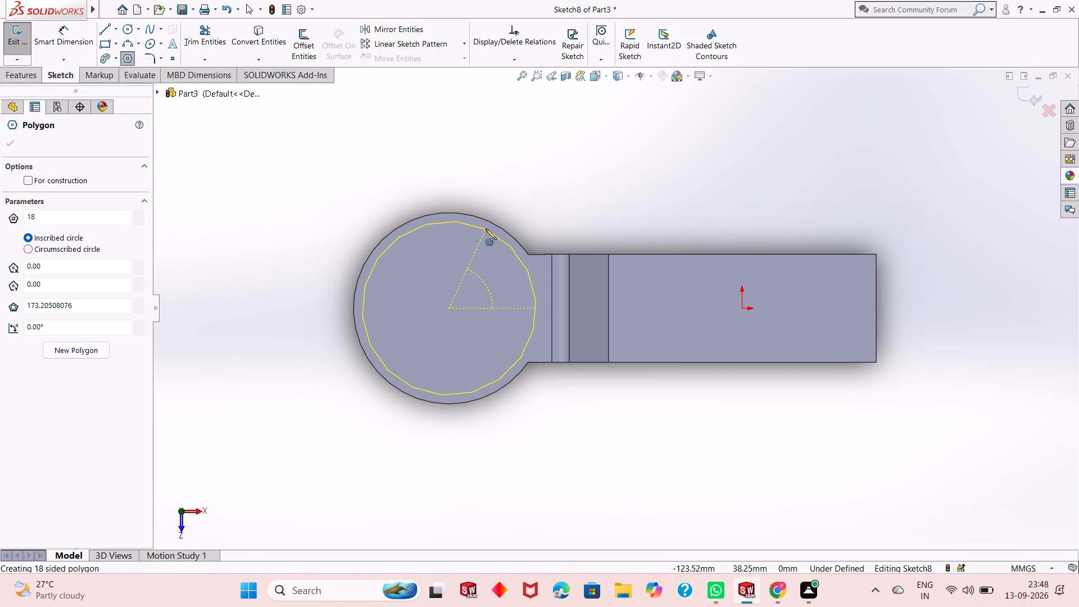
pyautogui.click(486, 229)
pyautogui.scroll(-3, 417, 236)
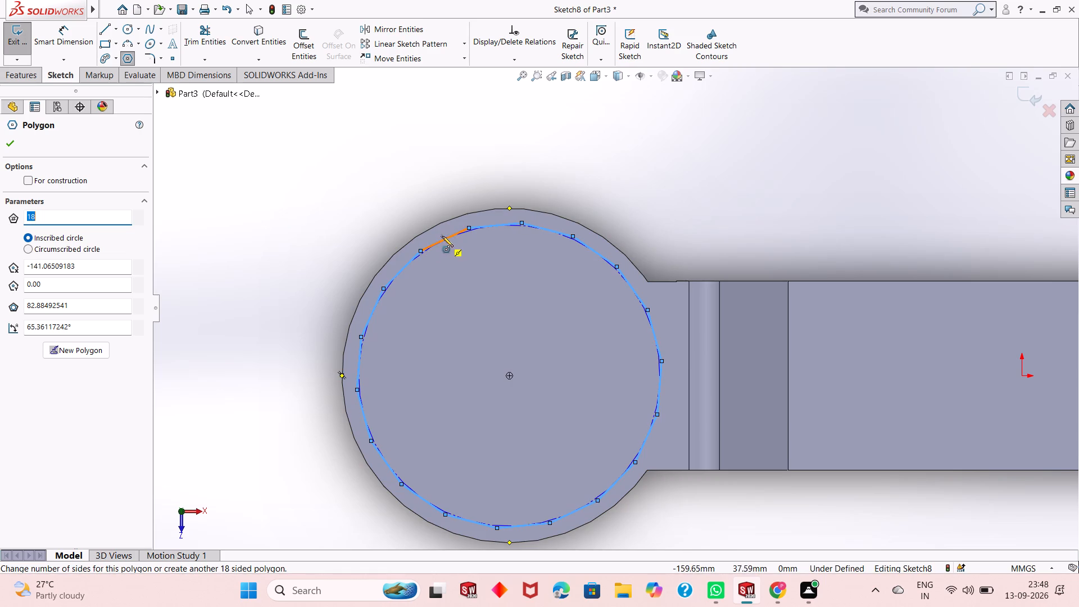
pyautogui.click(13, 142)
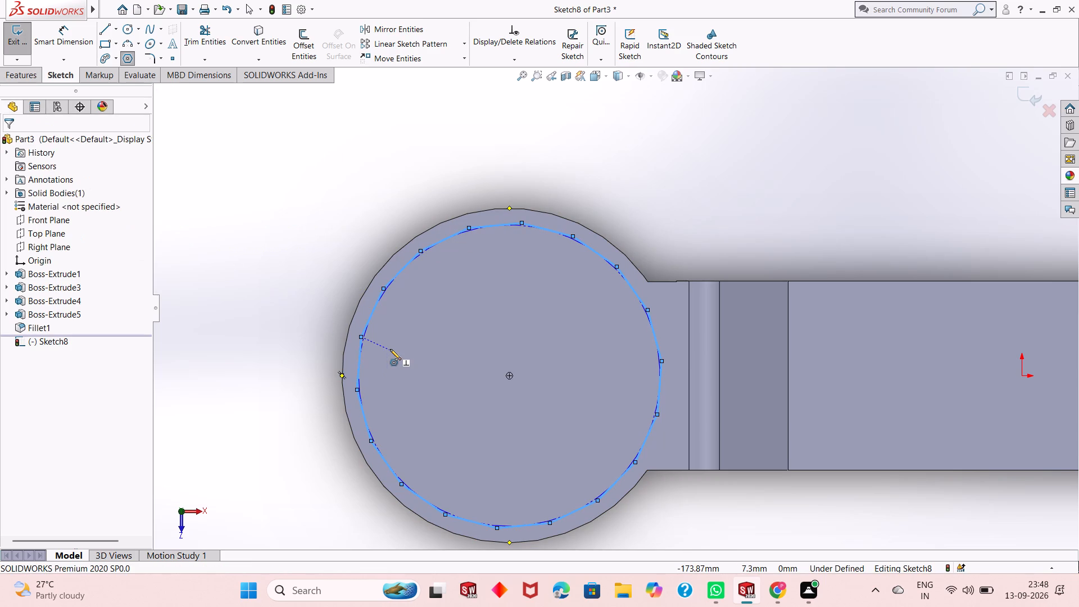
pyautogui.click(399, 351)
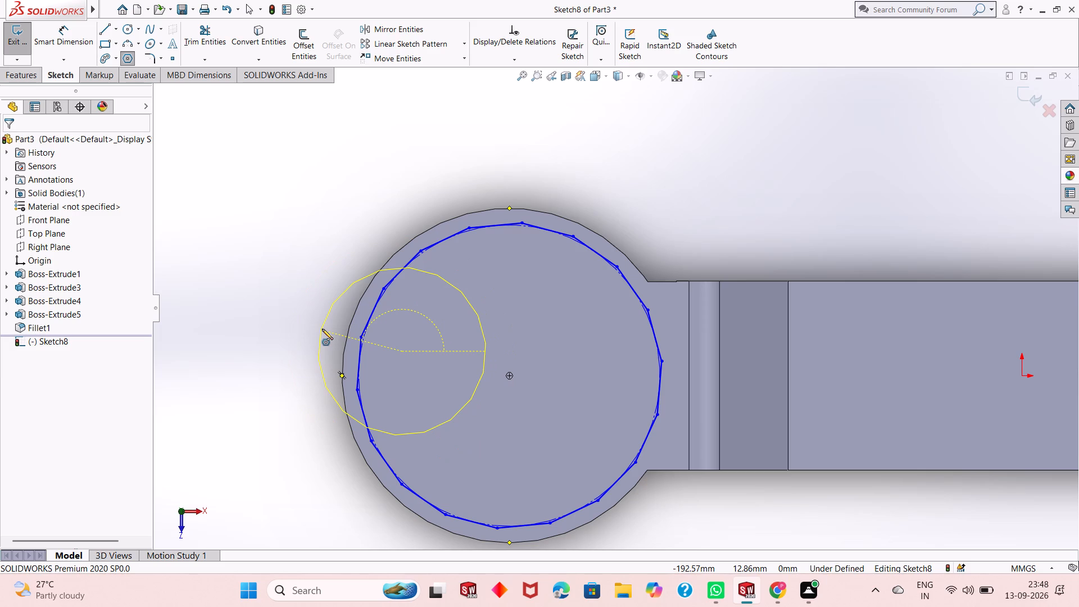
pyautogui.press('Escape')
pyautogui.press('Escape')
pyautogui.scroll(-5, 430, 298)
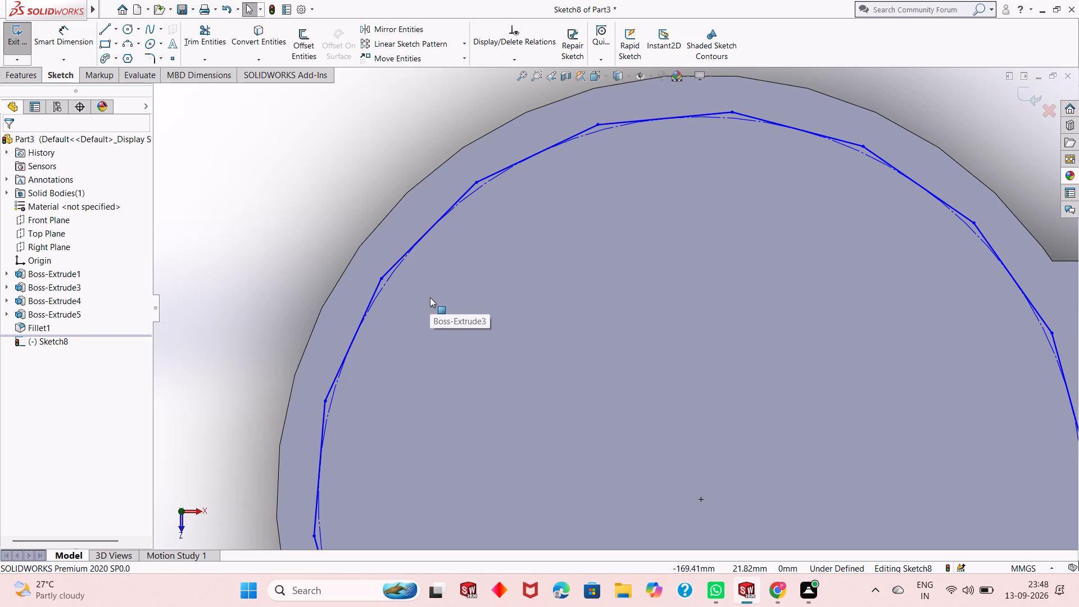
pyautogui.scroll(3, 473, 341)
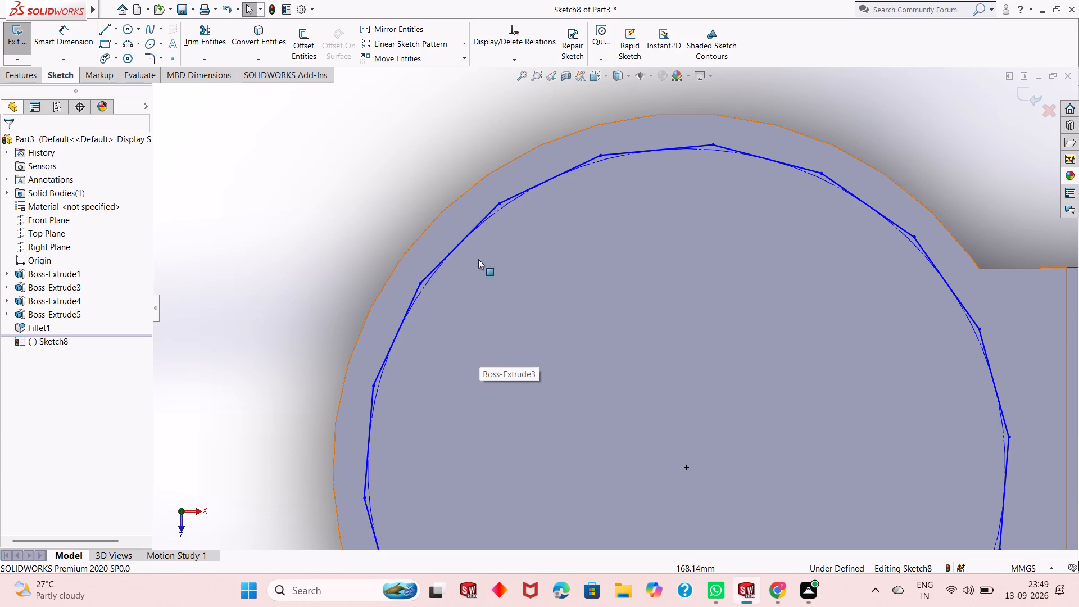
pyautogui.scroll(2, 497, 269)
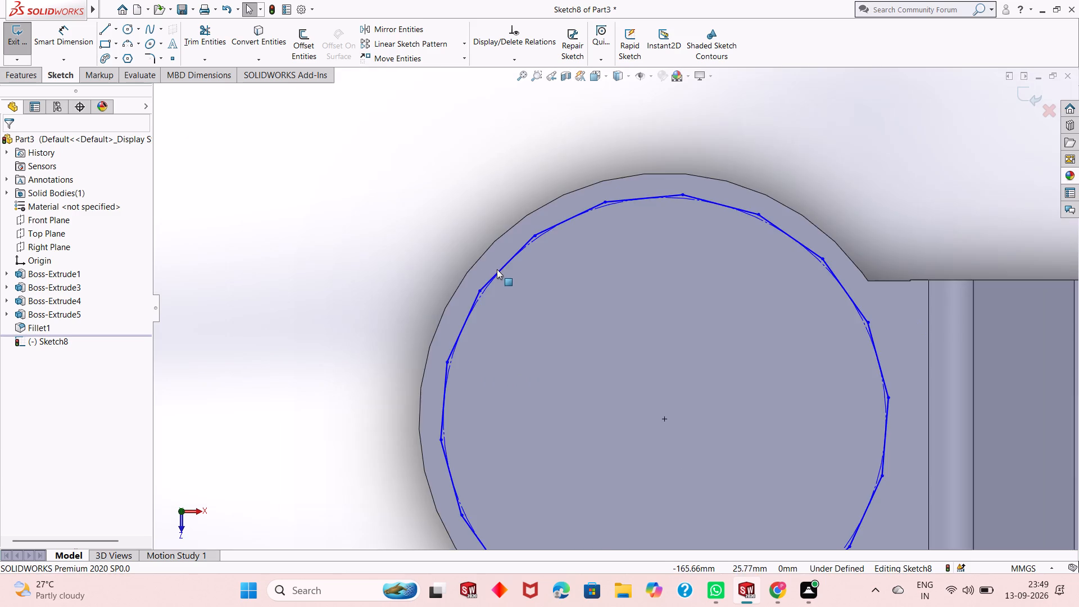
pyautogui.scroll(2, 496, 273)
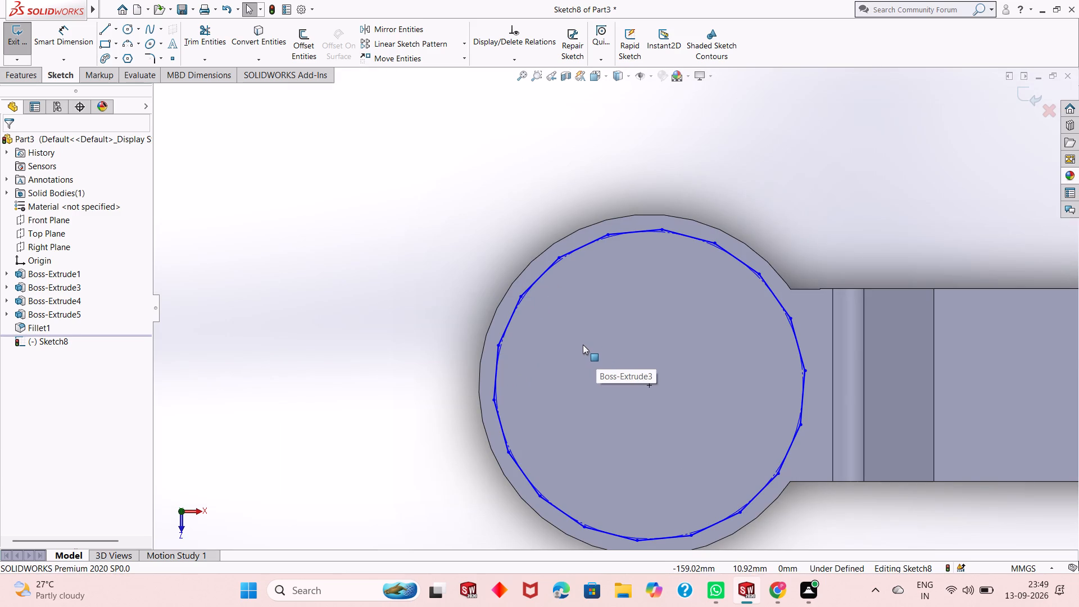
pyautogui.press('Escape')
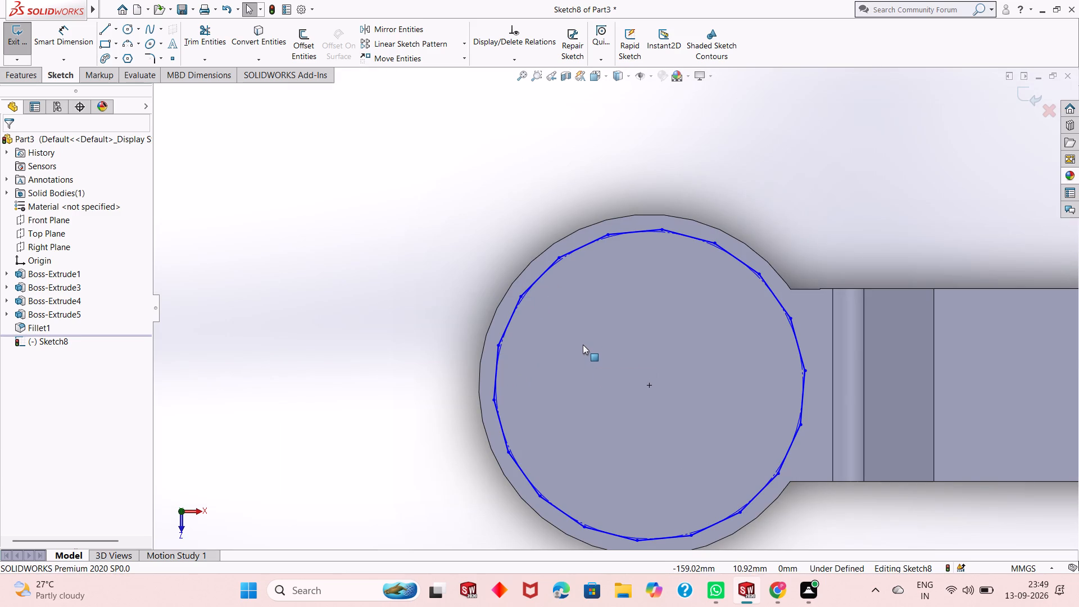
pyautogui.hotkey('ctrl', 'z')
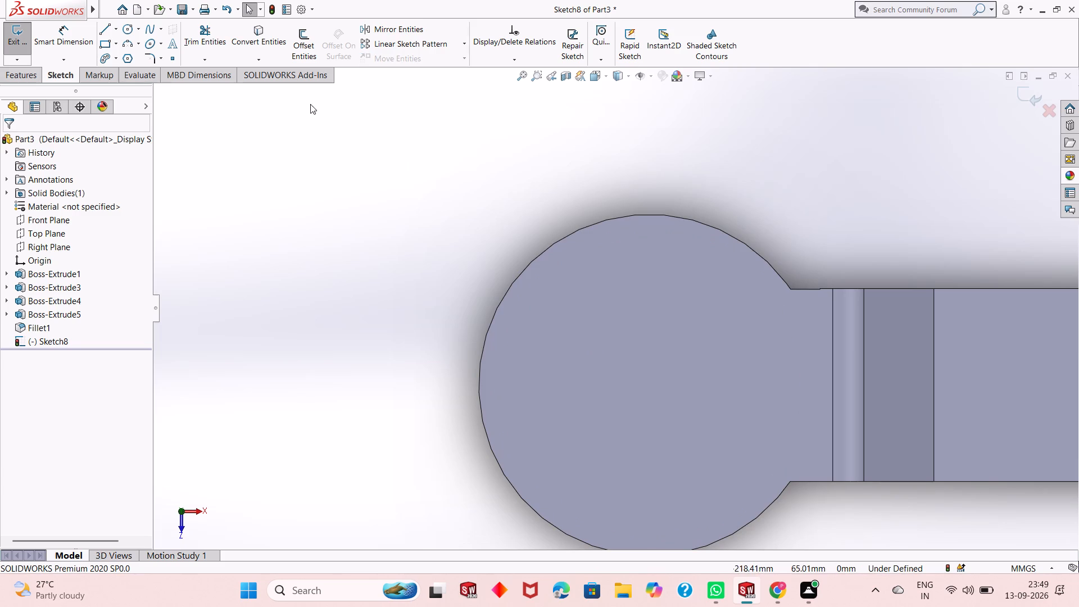
# Sketch an 18-sided circumscribed-circle polygon centred on the disc, with a vertex straight above the centre and well inside the disc's edge.
pyautogui.click(125, 60)
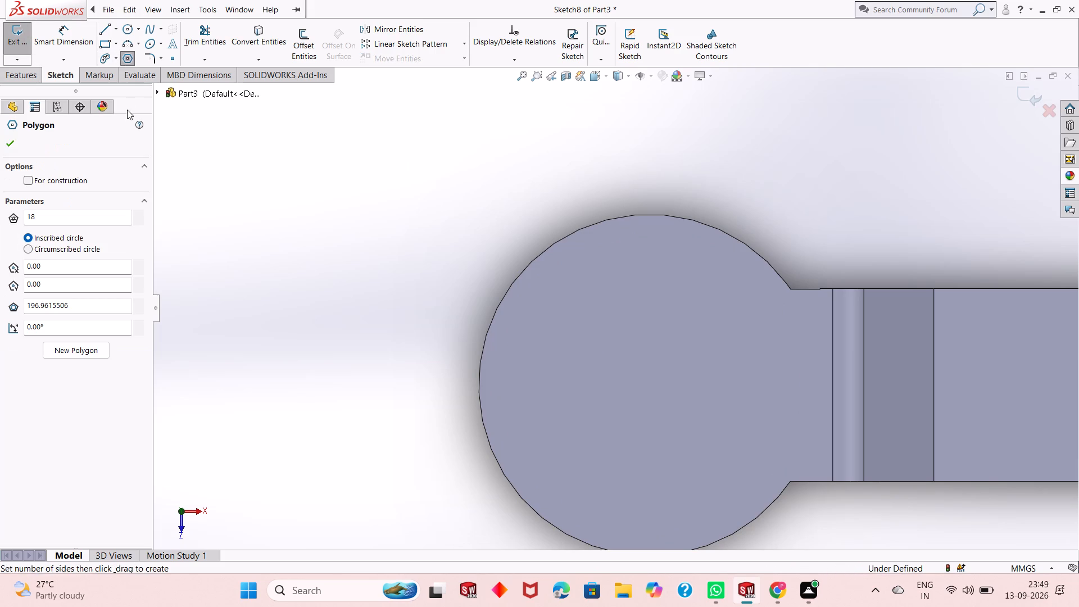
pyautogui.click(66, 247)
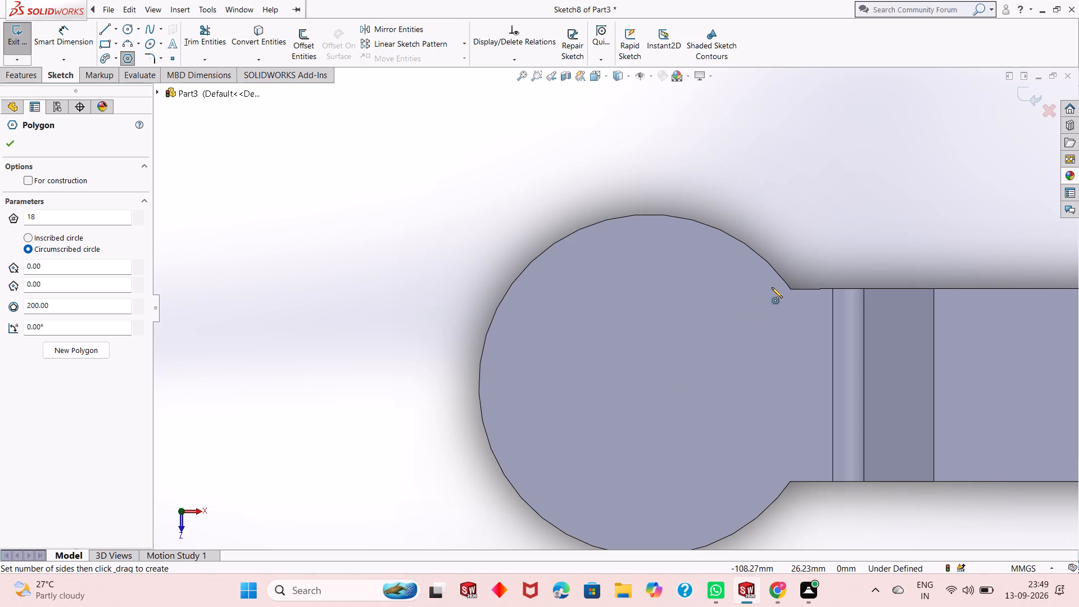
pyautogui.click(649, 387)
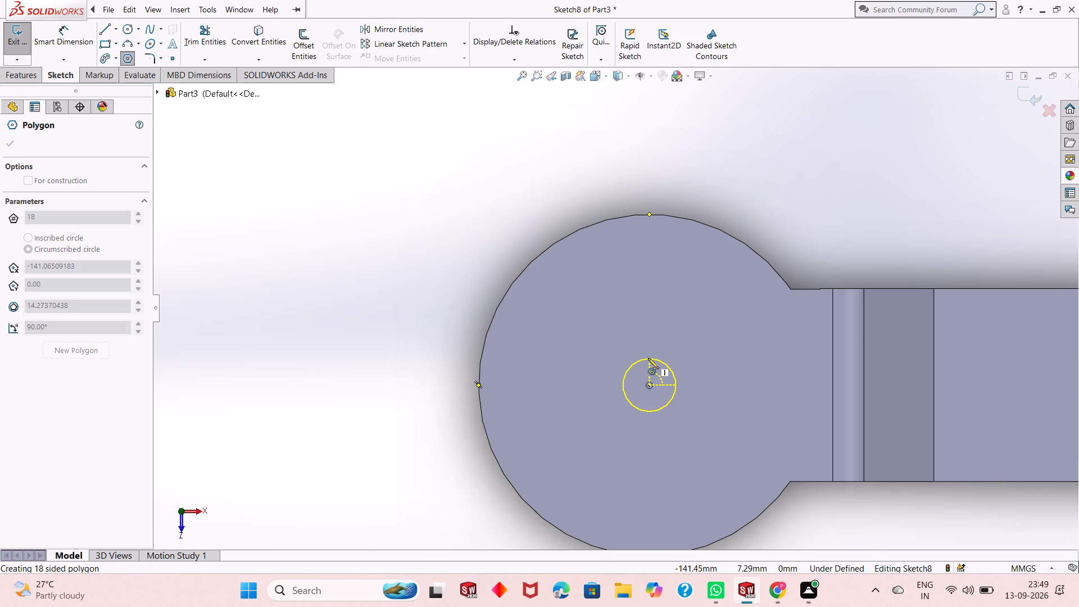
pyautogui.click(647, 262)
pyautogui.press('Escape')
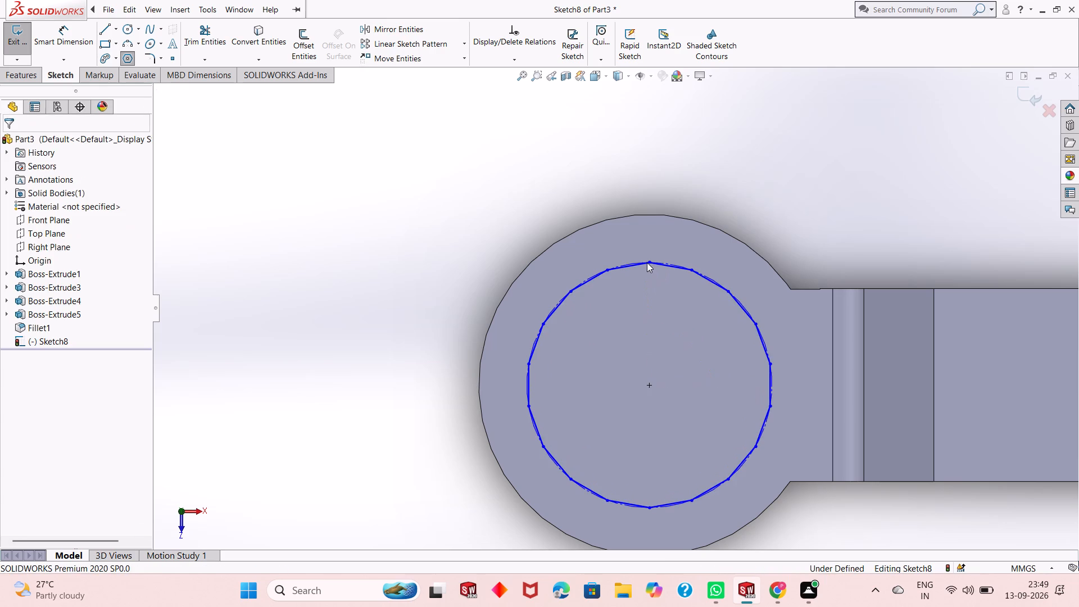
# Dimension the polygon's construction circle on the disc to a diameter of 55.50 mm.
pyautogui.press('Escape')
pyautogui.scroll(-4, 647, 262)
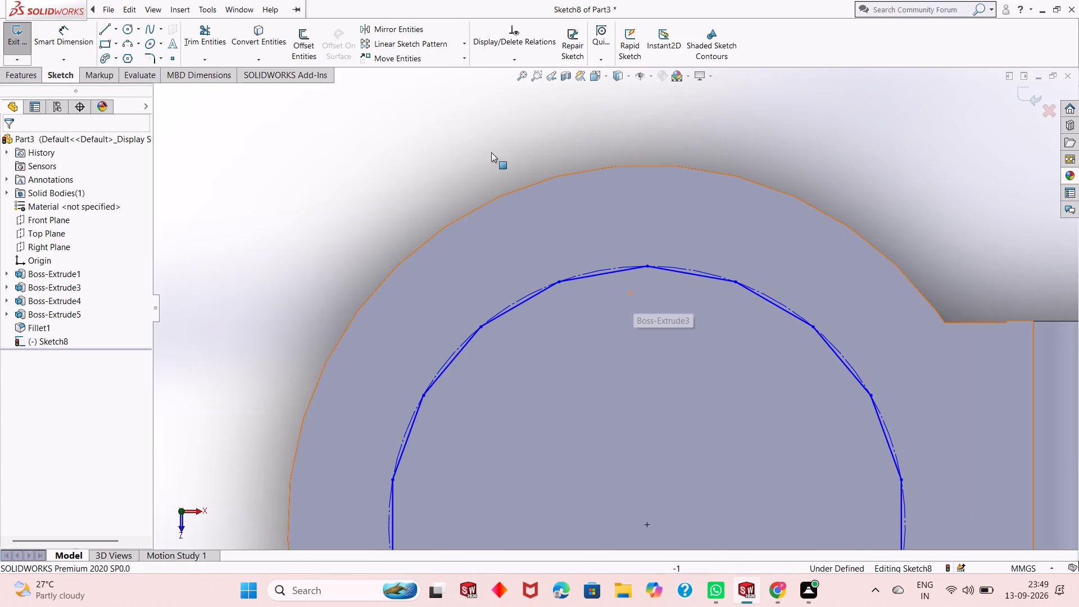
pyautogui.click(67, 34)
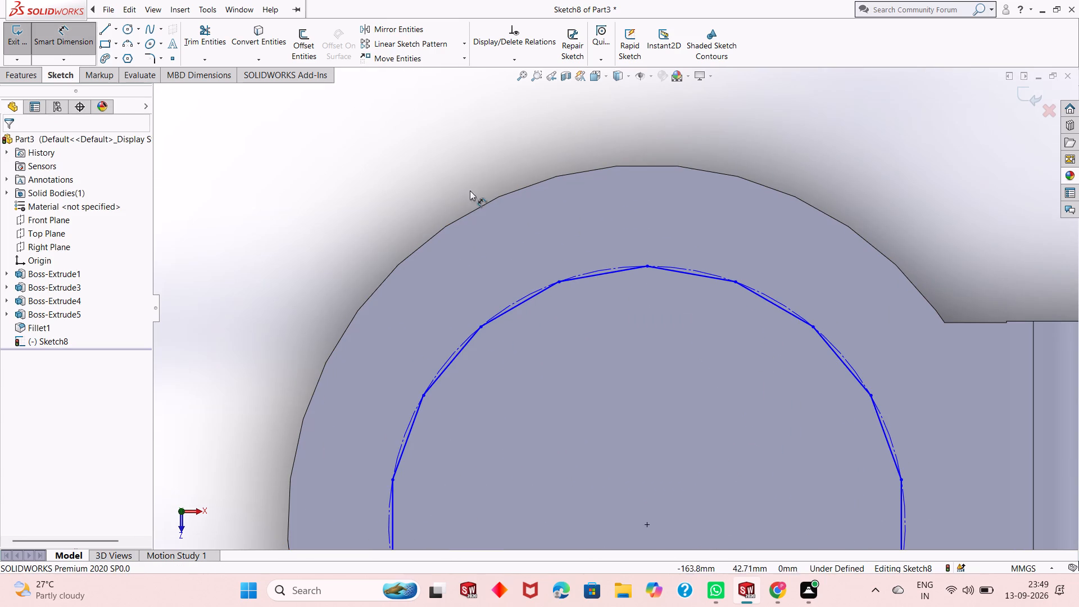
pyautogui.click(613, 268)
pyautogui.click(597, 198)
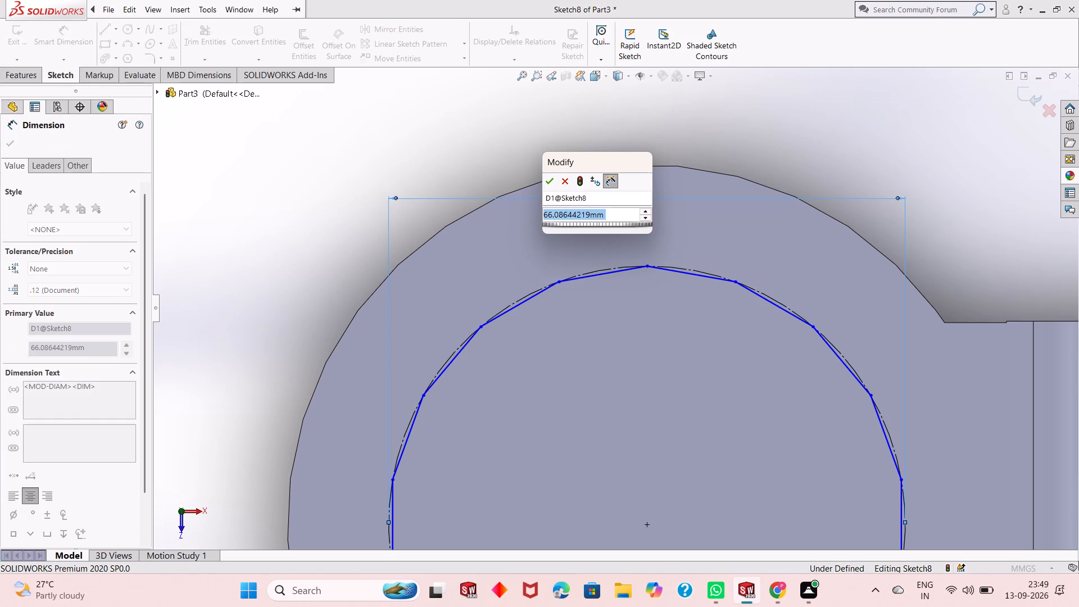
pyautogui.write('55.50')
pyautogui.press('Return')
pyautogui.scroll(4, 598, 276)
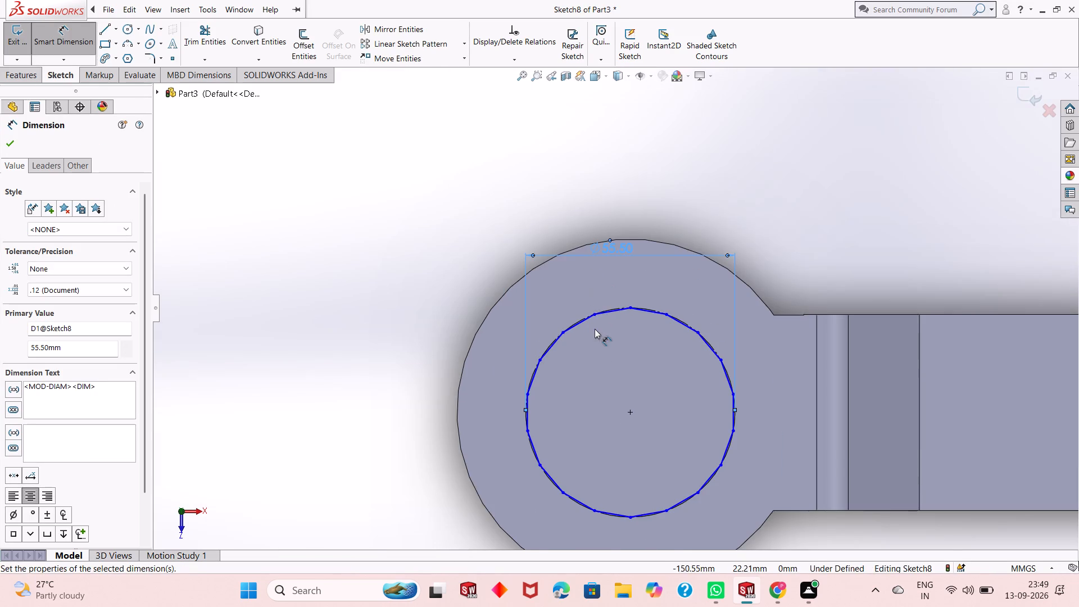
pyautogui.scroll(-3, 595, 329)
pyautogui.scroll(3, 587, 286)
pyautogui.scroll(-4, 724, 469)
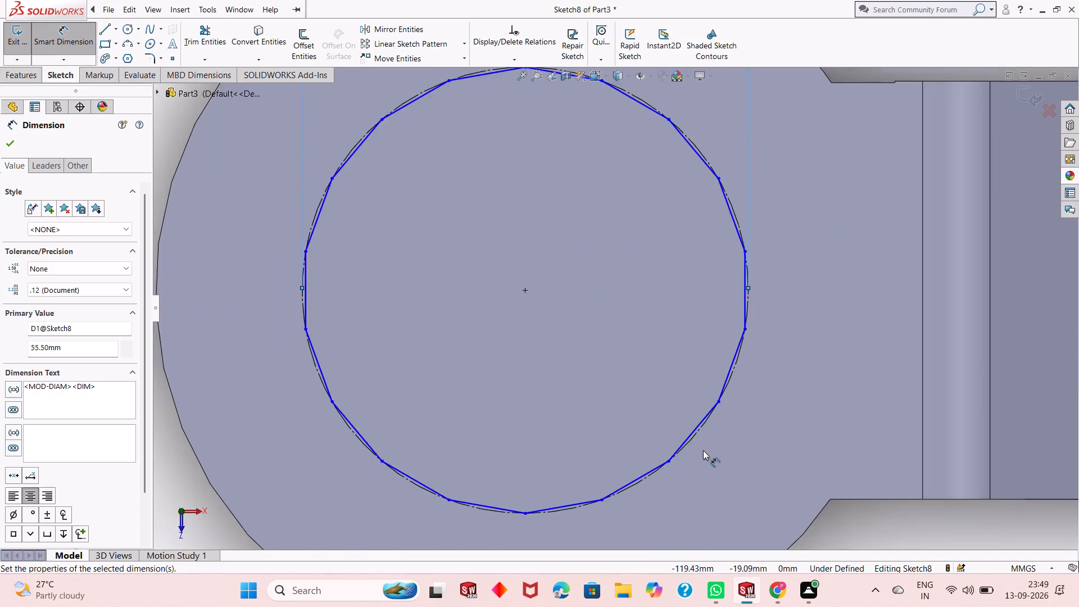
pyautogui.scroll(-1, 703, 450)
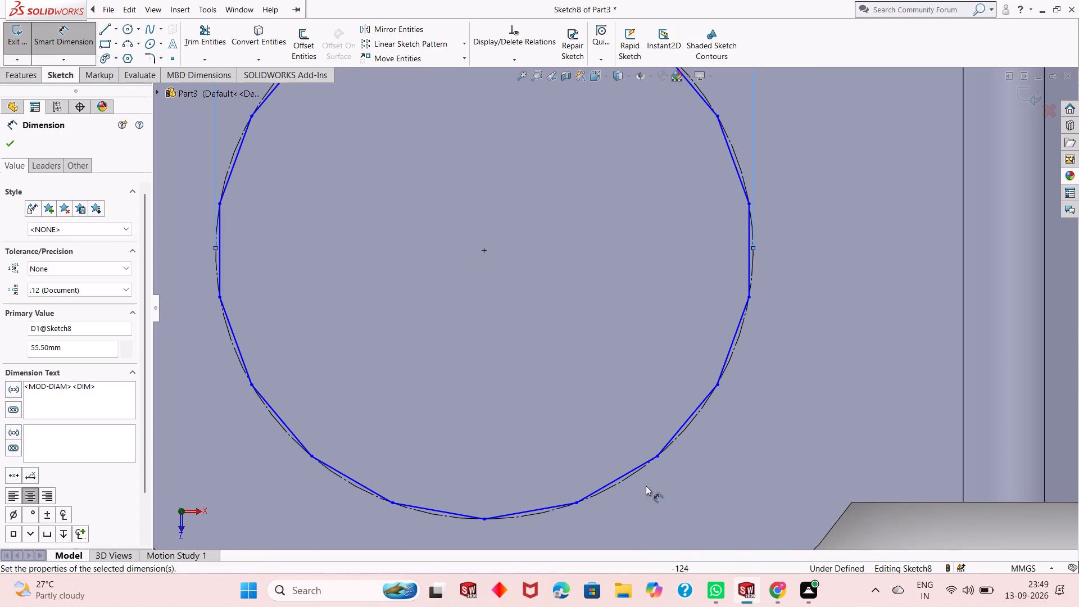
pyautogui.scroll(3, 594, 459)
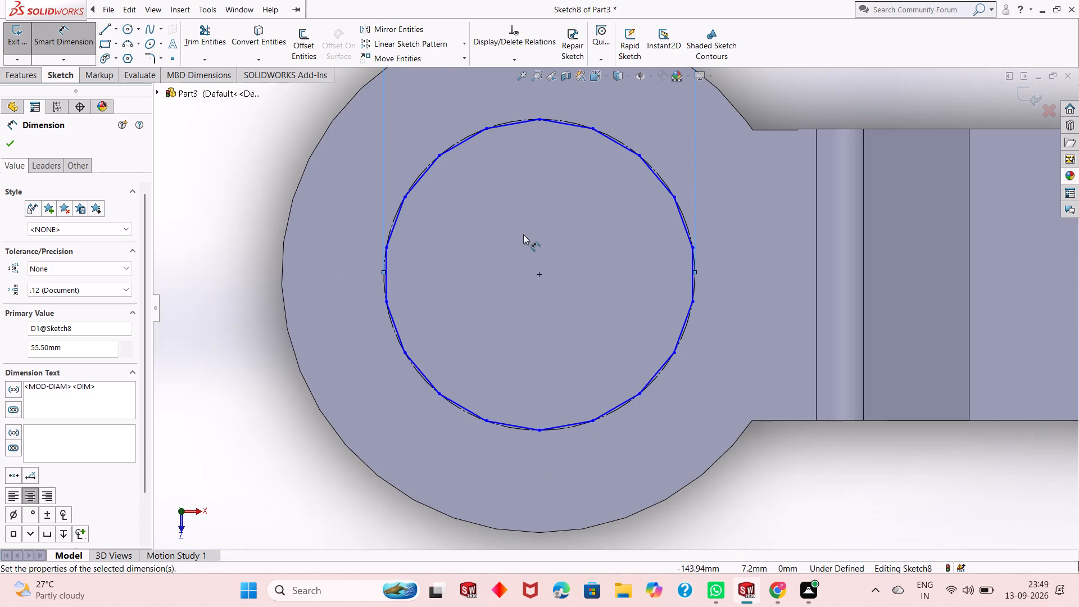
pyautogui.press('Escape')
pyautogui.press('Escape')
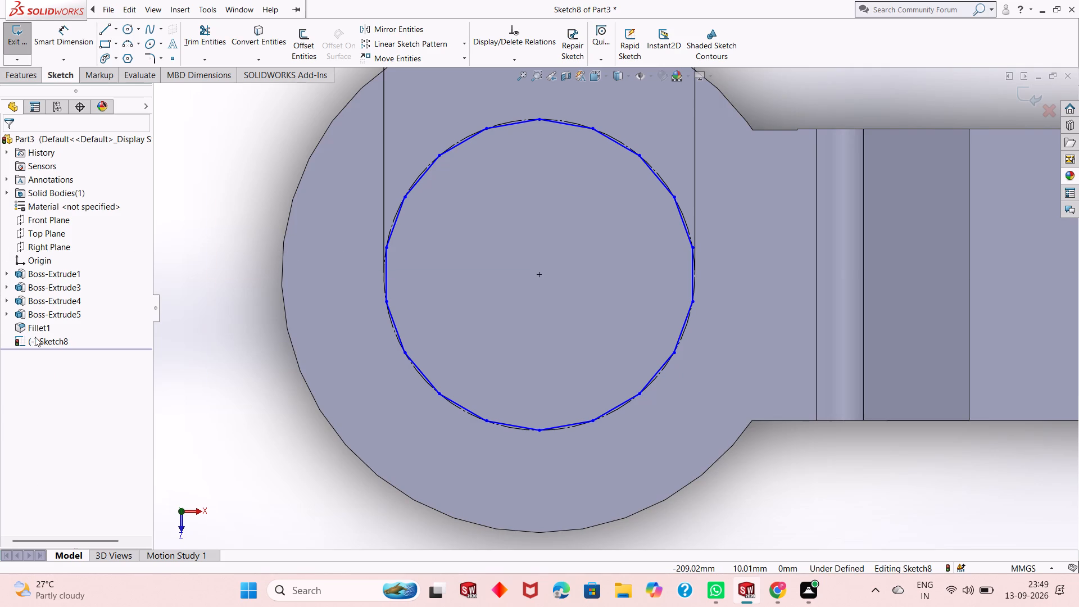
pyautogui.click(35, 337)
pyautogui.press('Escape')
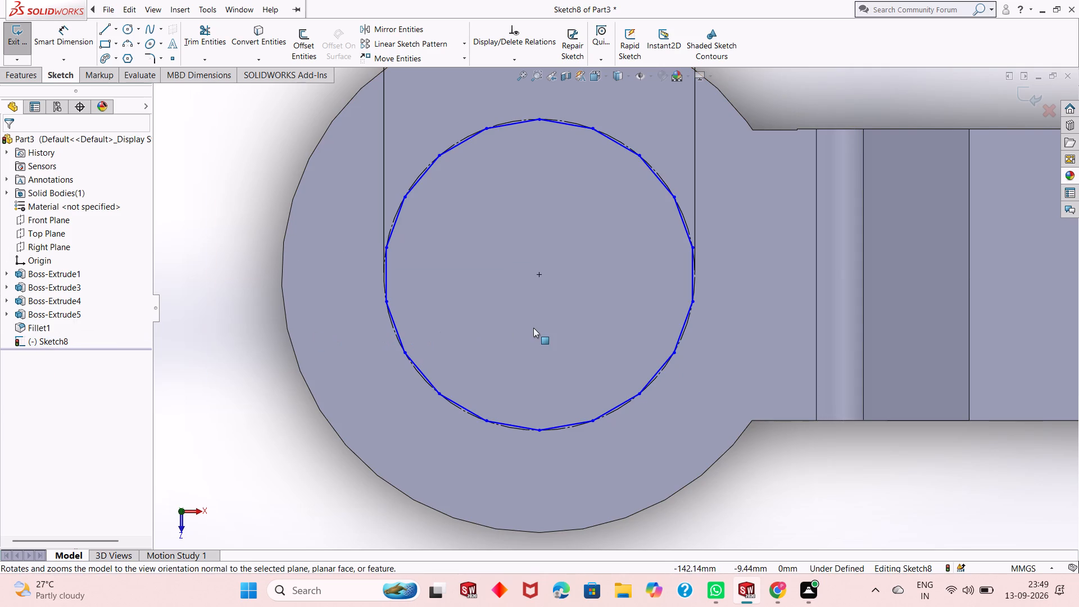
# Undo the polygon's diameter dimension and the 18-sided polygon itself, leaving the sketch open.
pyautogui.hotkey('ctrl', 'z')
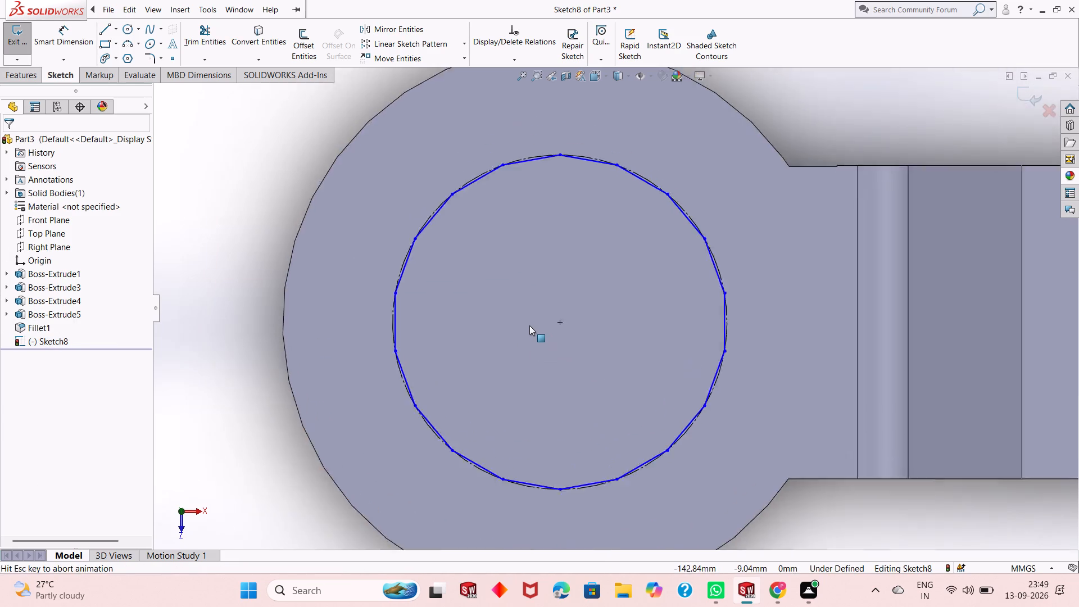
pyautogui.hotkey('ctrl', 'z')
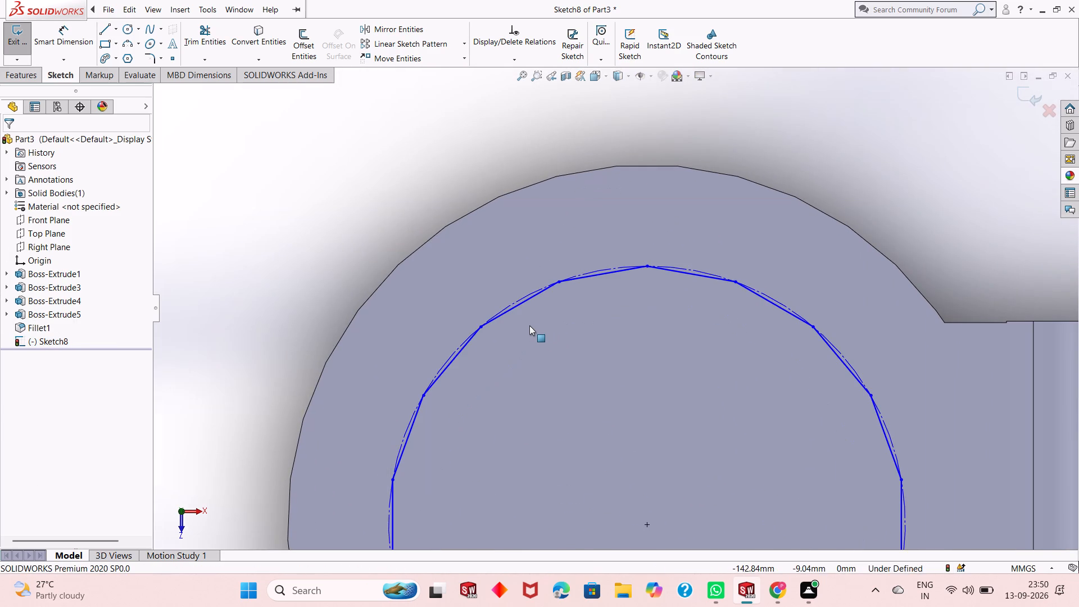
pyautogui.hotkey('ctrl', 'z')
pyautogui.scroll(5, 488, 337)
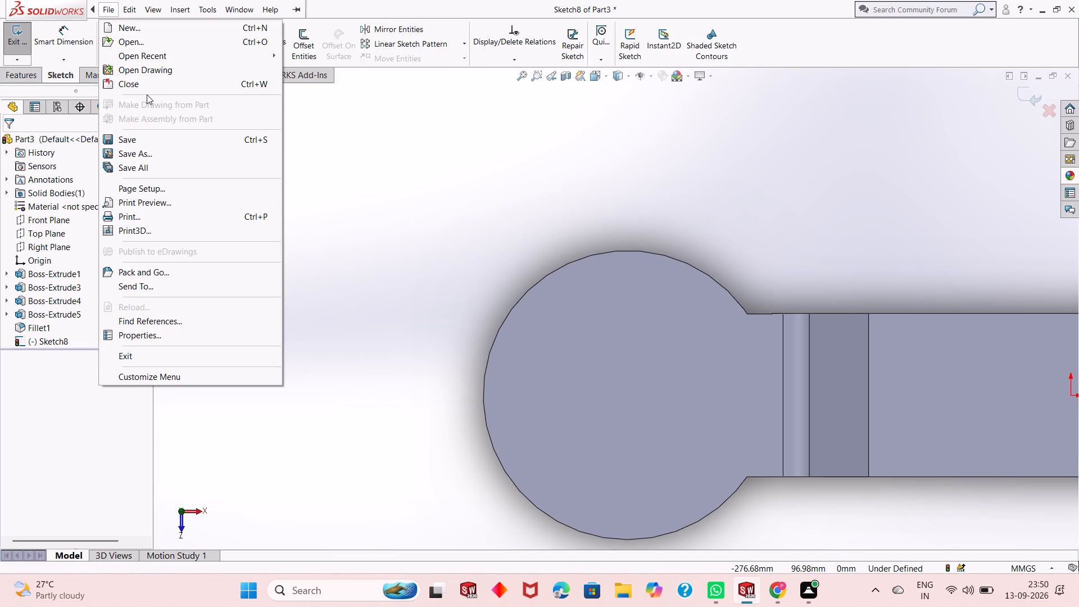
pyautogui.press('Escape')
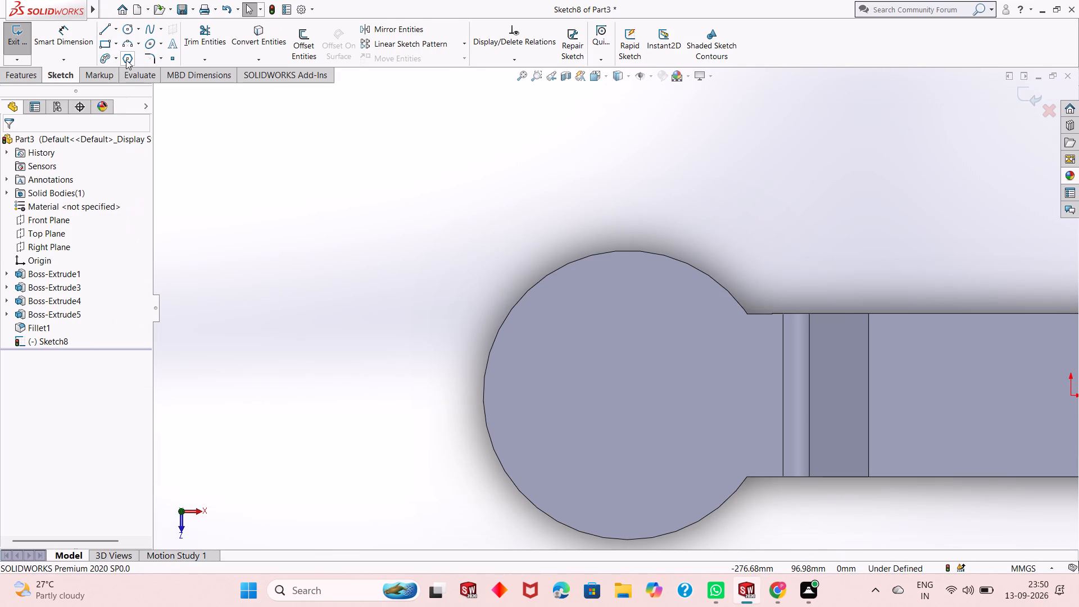
# Sketch an 18-sided inscribed-circle polygon about 65.7 mm in diameter, centred on the disc.
pyautogui.click(126, 60)
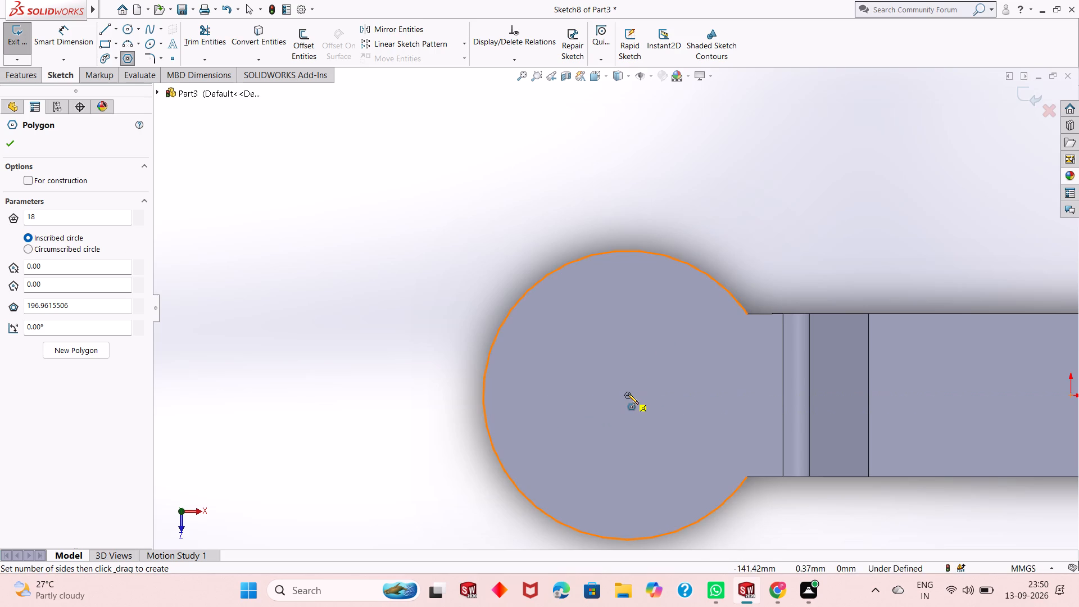
pyautogui.click(628, 393)
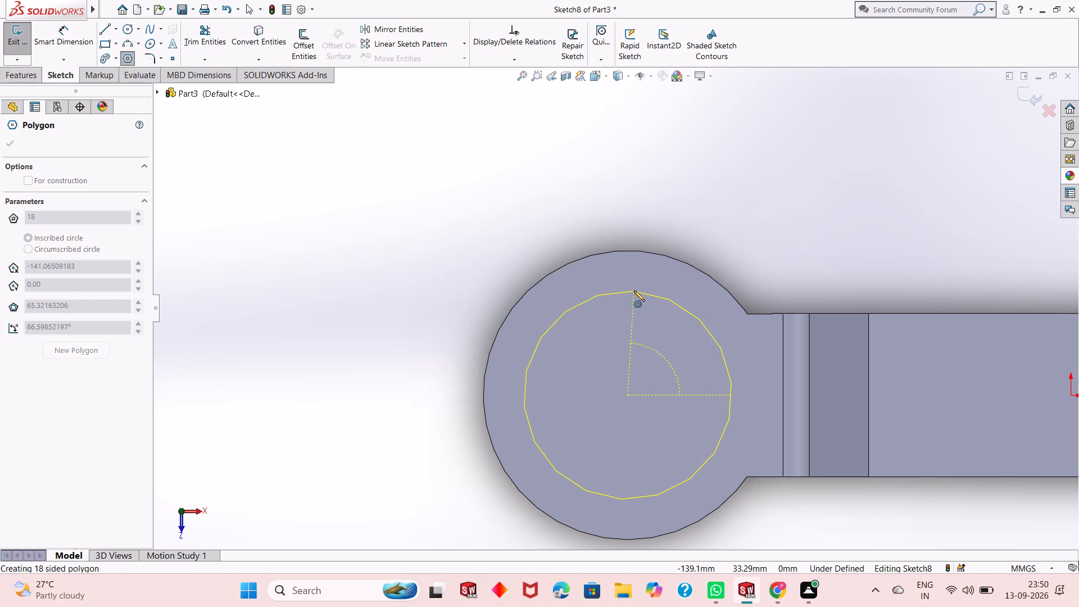
pyautogui.click(634, 291)
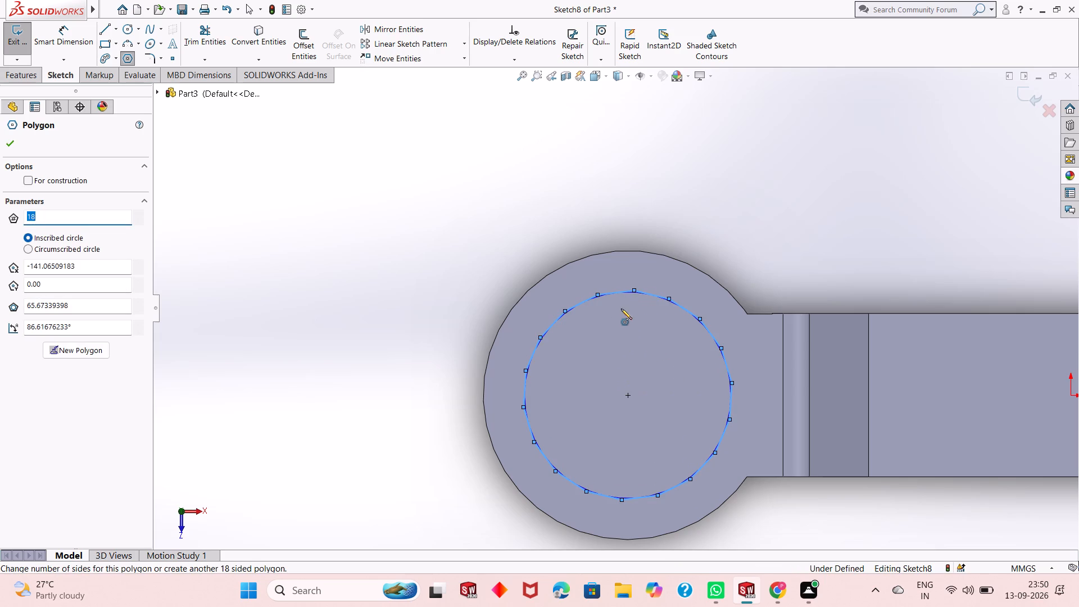
pyautogui.scroll(-4, 615, 320)
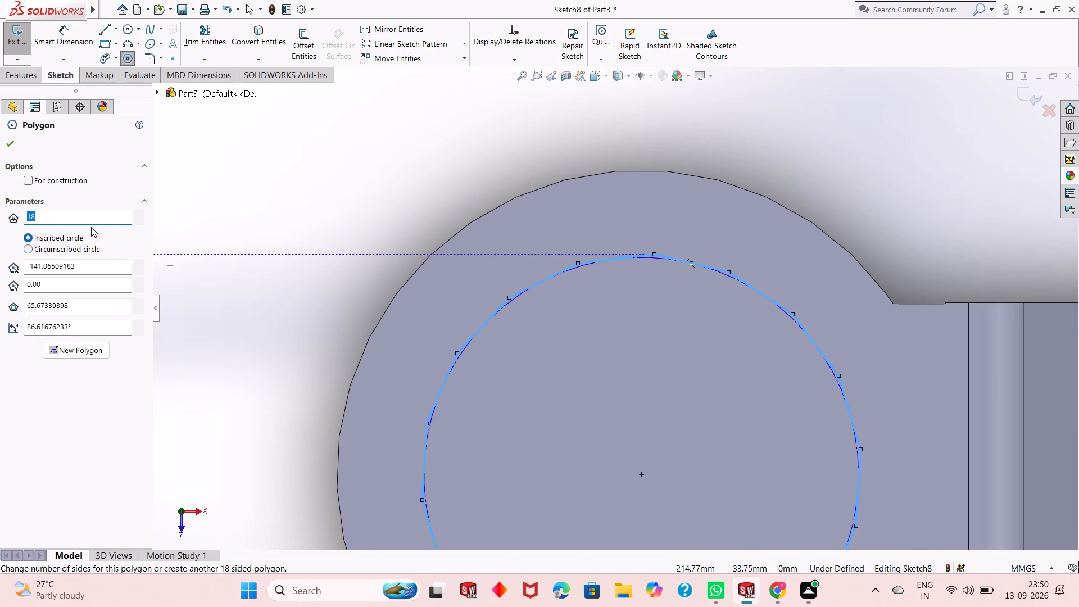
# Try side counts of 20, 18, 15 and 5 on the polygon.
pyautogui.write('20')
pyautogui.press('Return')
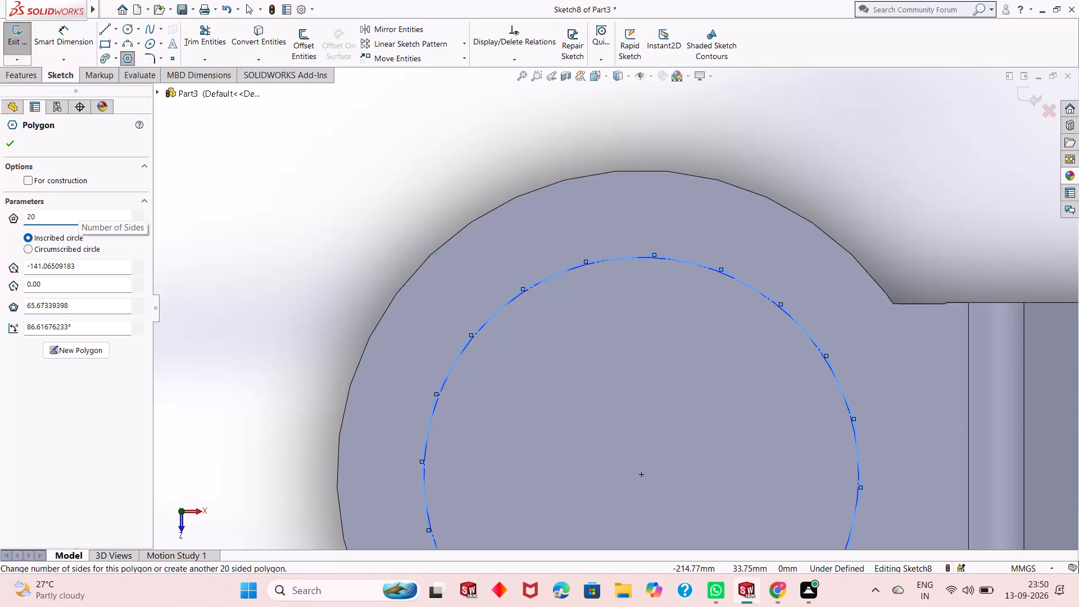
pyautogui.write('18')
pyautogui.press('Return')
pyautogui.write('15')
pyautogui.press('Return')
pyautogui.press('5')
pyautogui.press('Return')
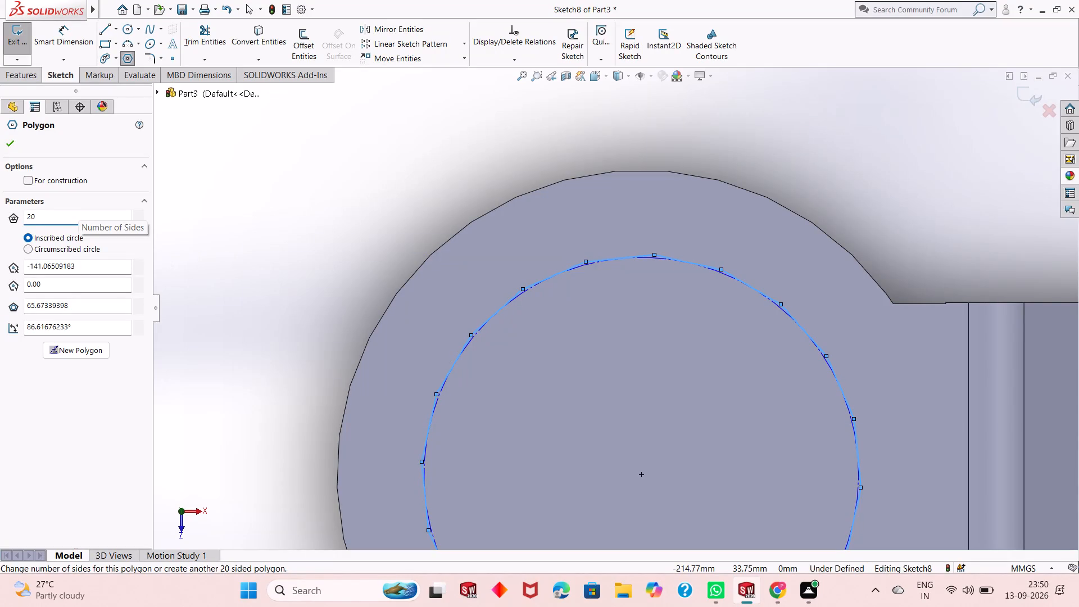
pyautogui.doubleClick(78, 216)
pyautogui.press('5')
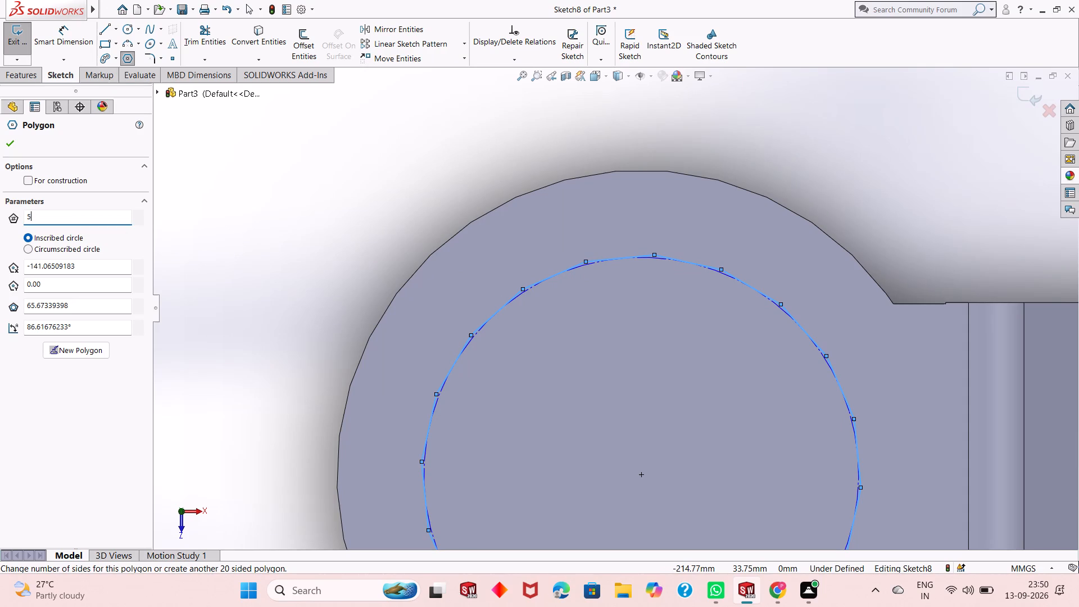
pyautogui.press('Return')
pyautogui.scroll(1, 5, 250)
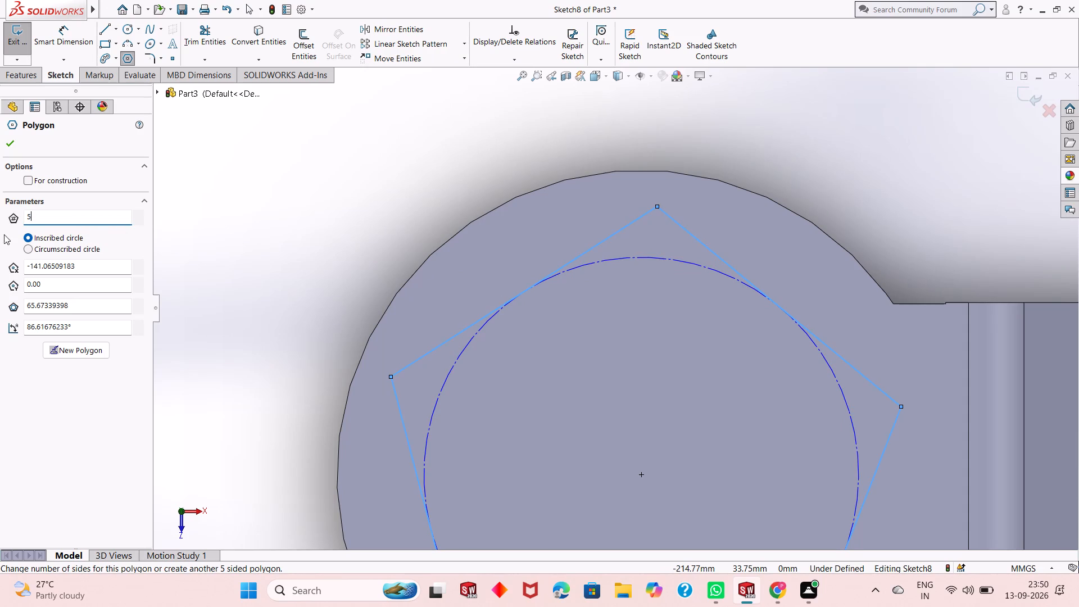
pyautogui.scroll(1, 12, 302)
# Set the polygon to 15 sides, switch it to a circumscribed circle, and accept it.
pyautogui.doubleClick(87, 219)
pyautogui.write('15')
pyautogui.press('Return')
pyautogui.click(38, 248)
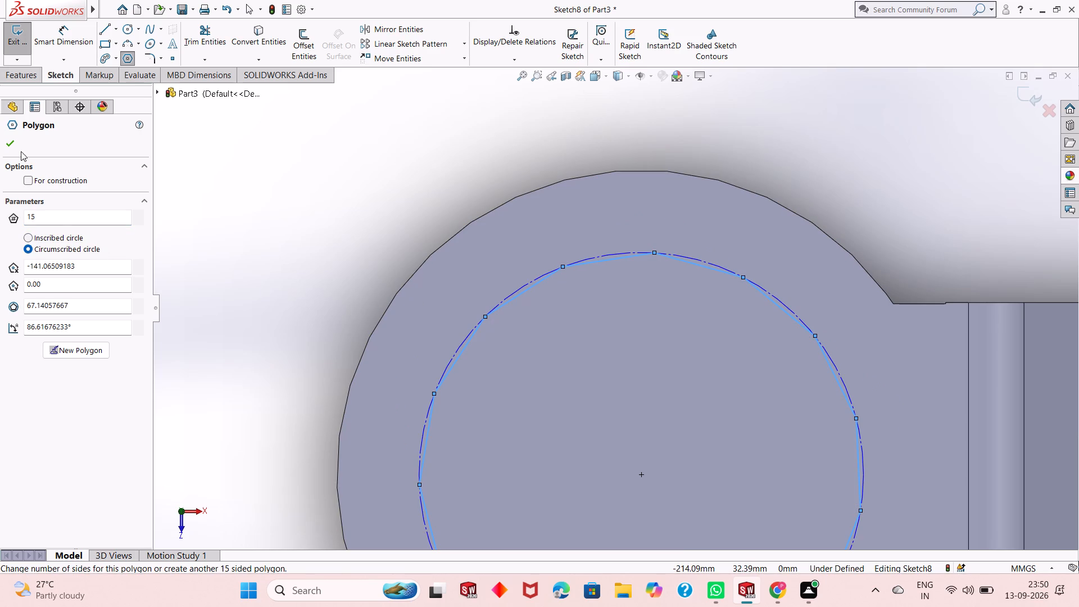
pyautogui.click(4, 139)
pyautogui.scroll(3, 285, 311)
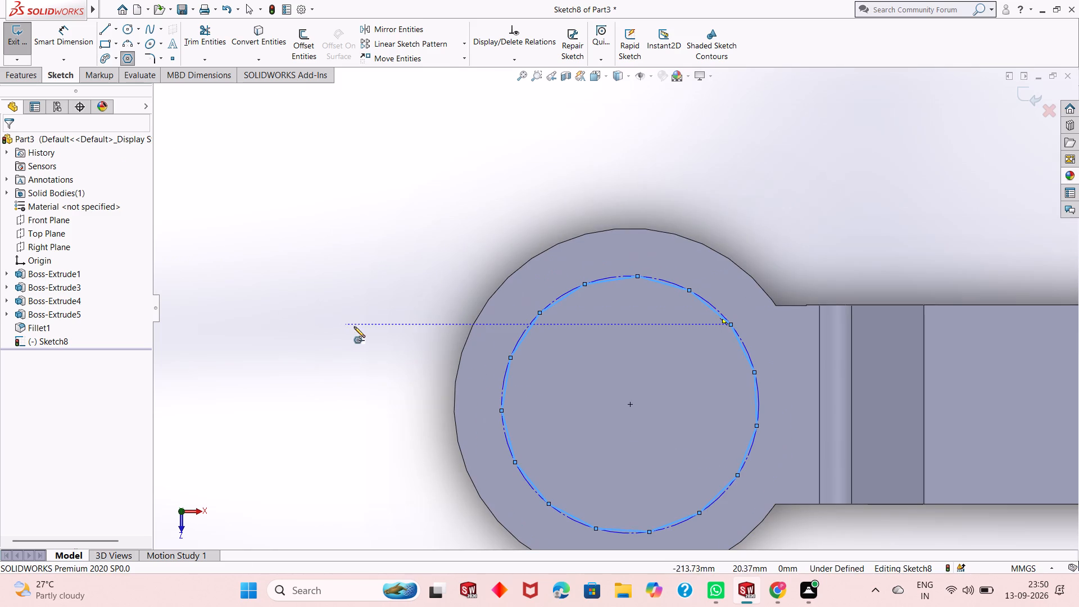
# Cut-extrude the 15-sided polygon into the disc from the sketch plane, Blind, 9.63 mm deep.
pyautogui.scroll(2, 461, 364)
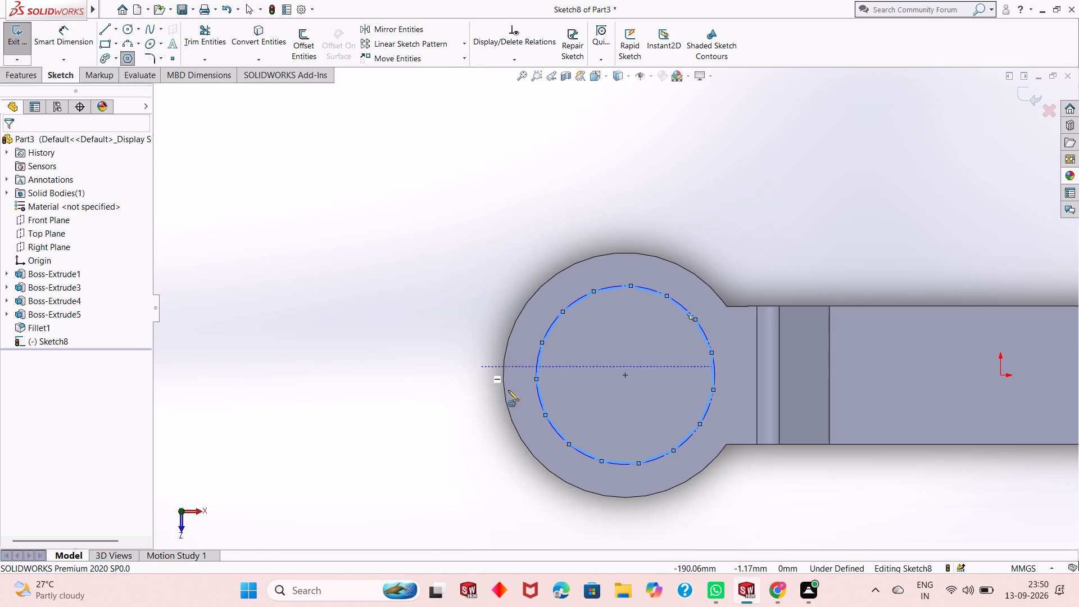
pyautogui.moveTo(529, 406); pyautogui.dragTo(511, 328, button='middle')
pyautogui.scroll(-3, 600, 440)
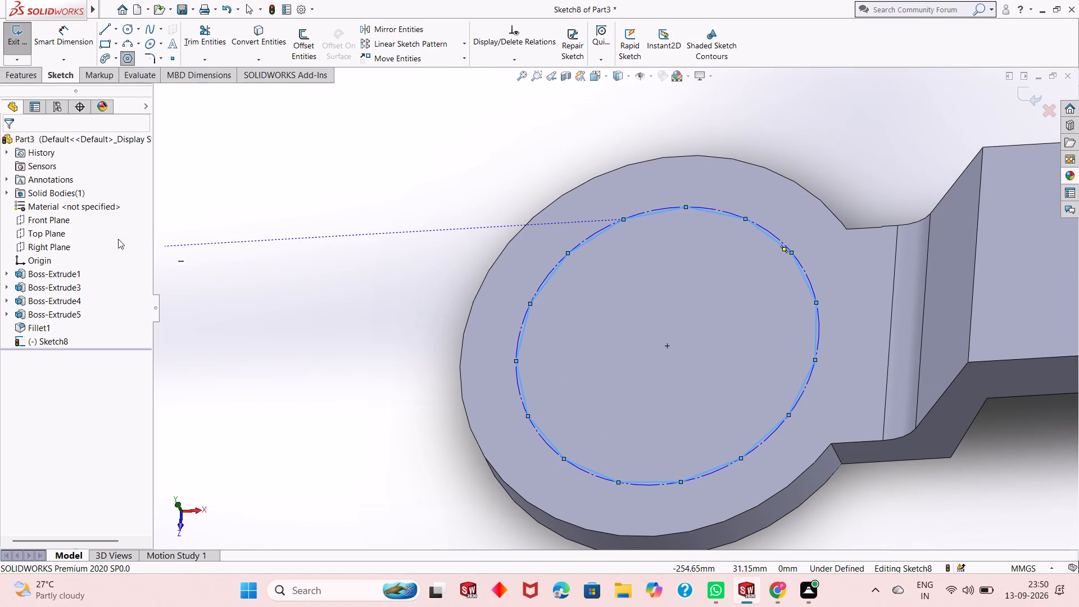
pyautogui.click(17, 80)
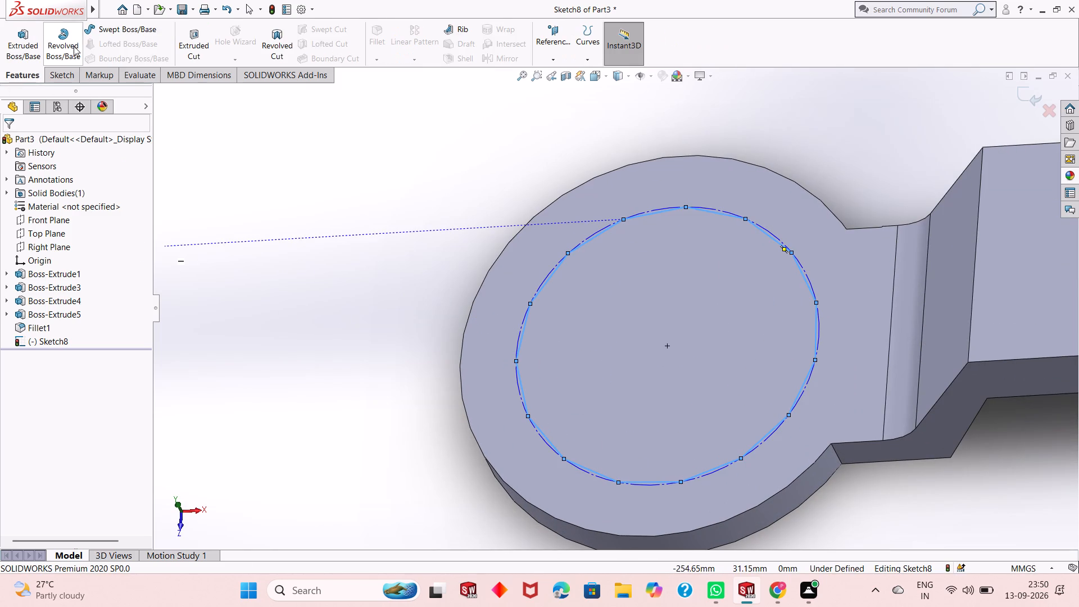
pyautogui.click(188, 50)
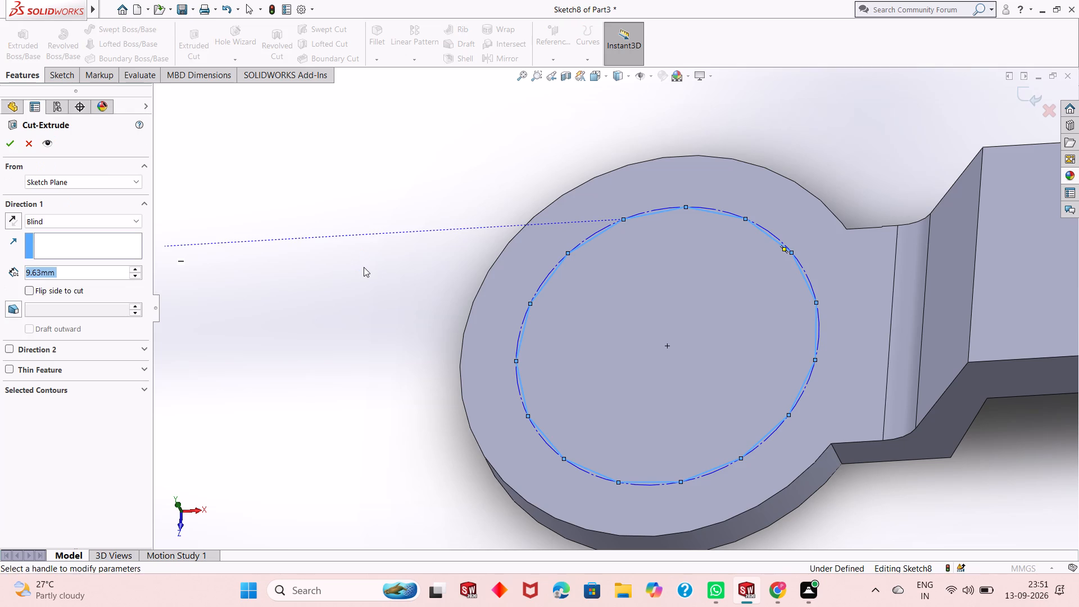
pyautogui.click(6, 142)
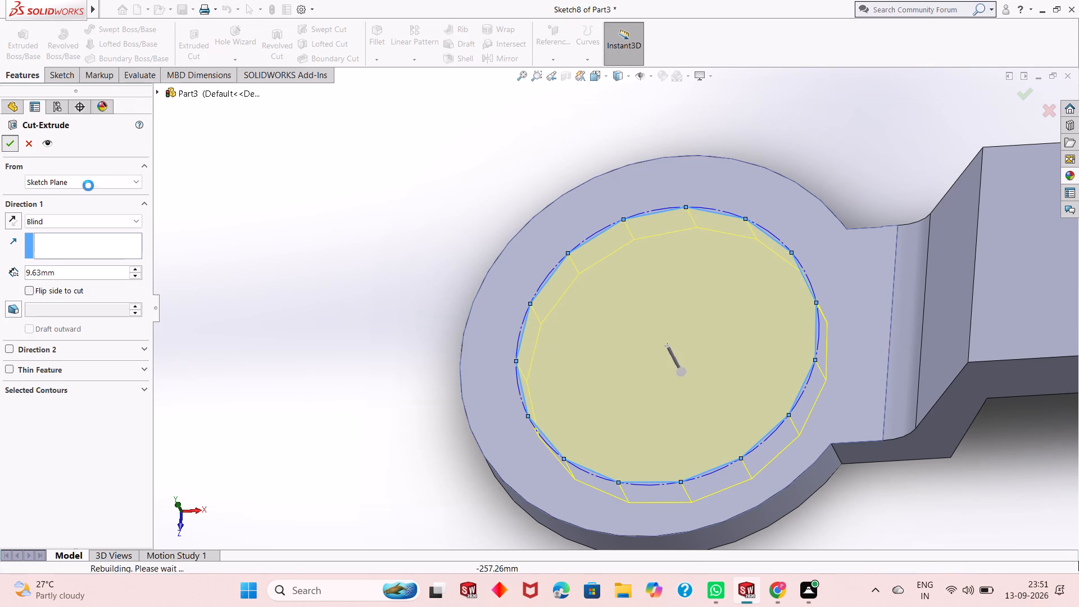
pyautogui.moveTo(463, 319); pyautogui.dragTo(499, 262, button='middle')
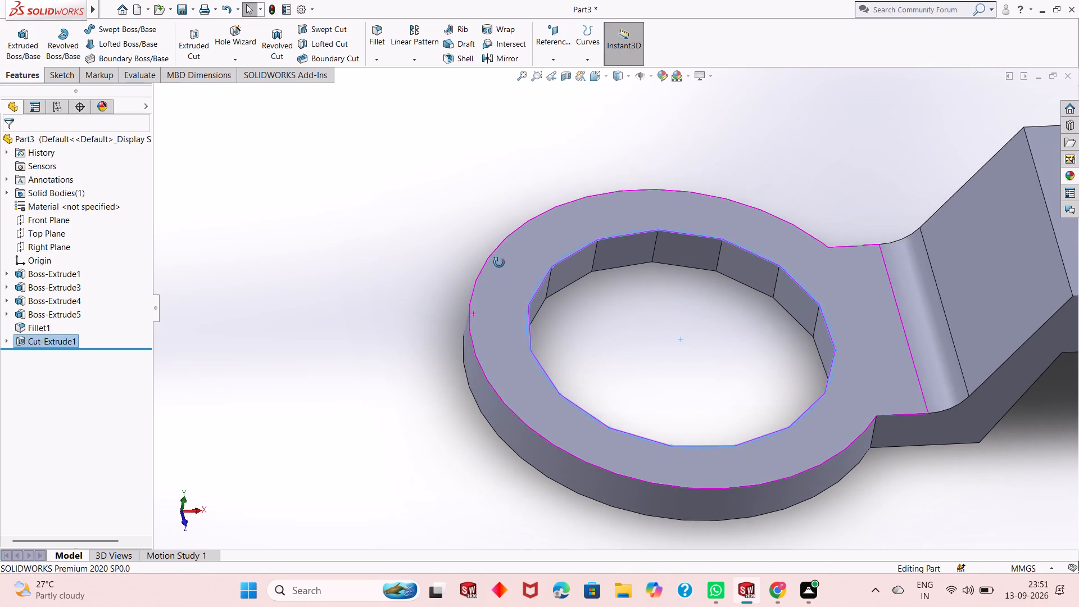
pyautogui.moveTo(499, 262); pyautogui.dragTo(502, 253, button='middle')
pyautogui.scroll(2, 451, 288)
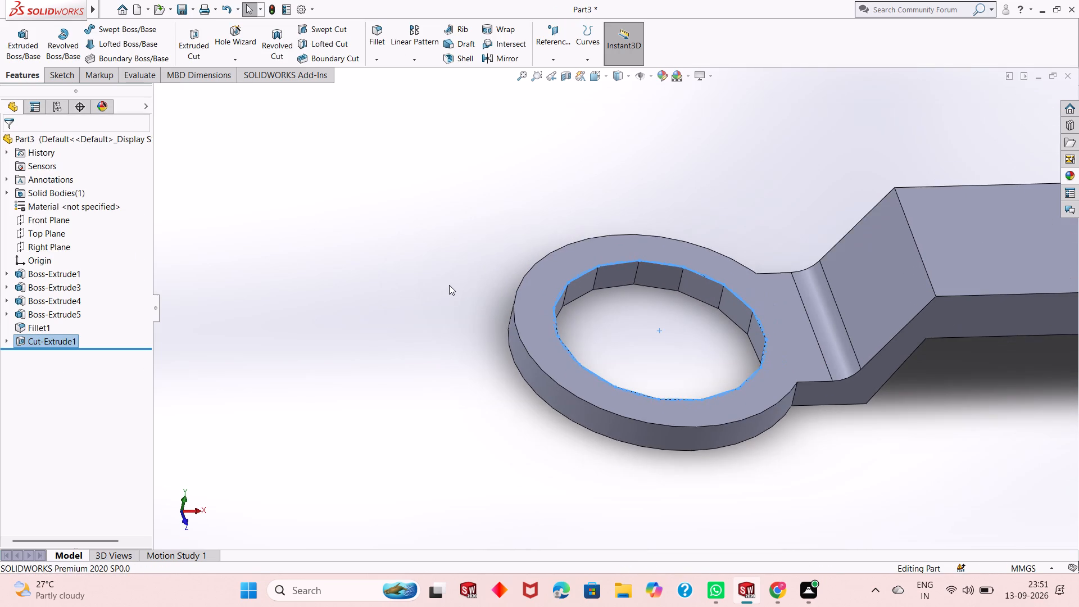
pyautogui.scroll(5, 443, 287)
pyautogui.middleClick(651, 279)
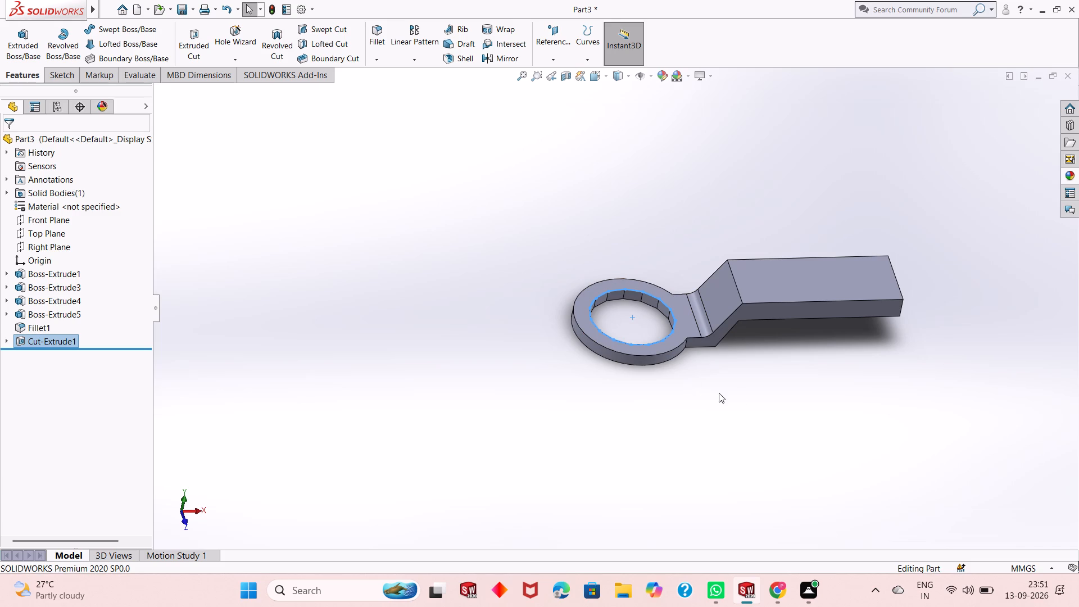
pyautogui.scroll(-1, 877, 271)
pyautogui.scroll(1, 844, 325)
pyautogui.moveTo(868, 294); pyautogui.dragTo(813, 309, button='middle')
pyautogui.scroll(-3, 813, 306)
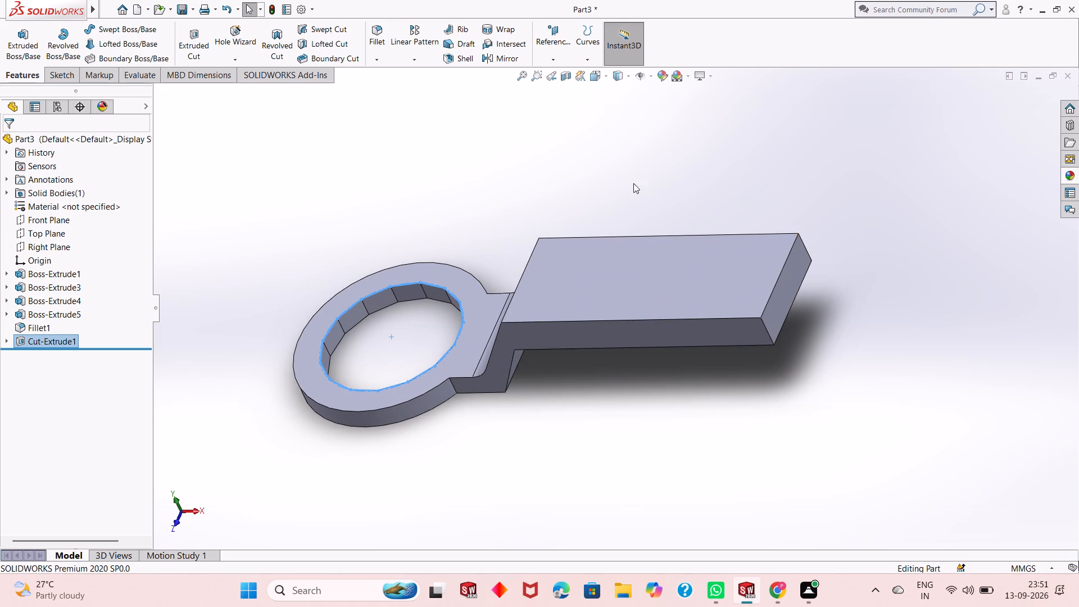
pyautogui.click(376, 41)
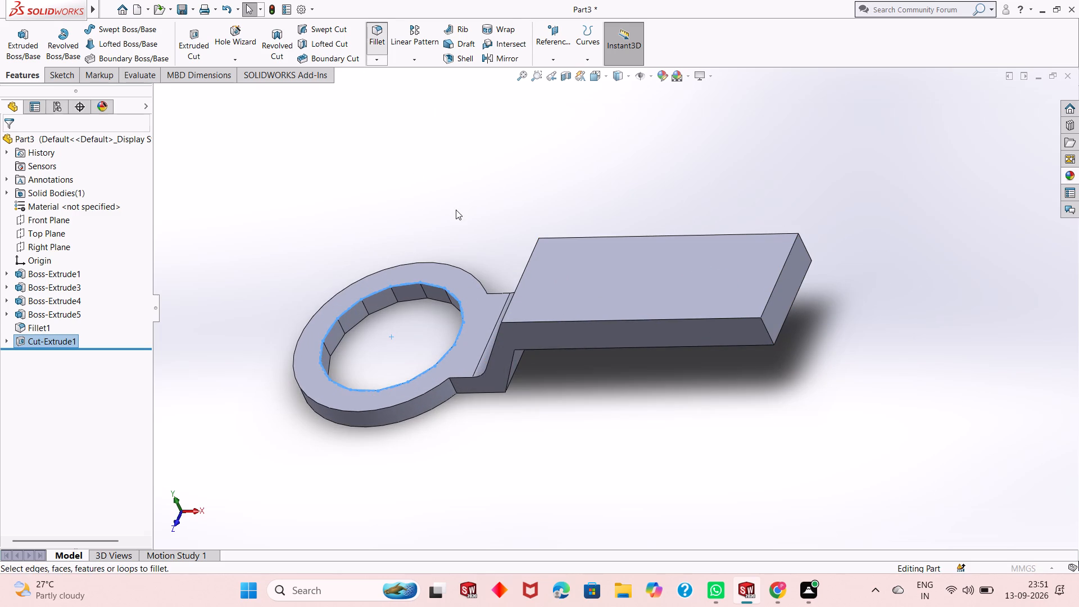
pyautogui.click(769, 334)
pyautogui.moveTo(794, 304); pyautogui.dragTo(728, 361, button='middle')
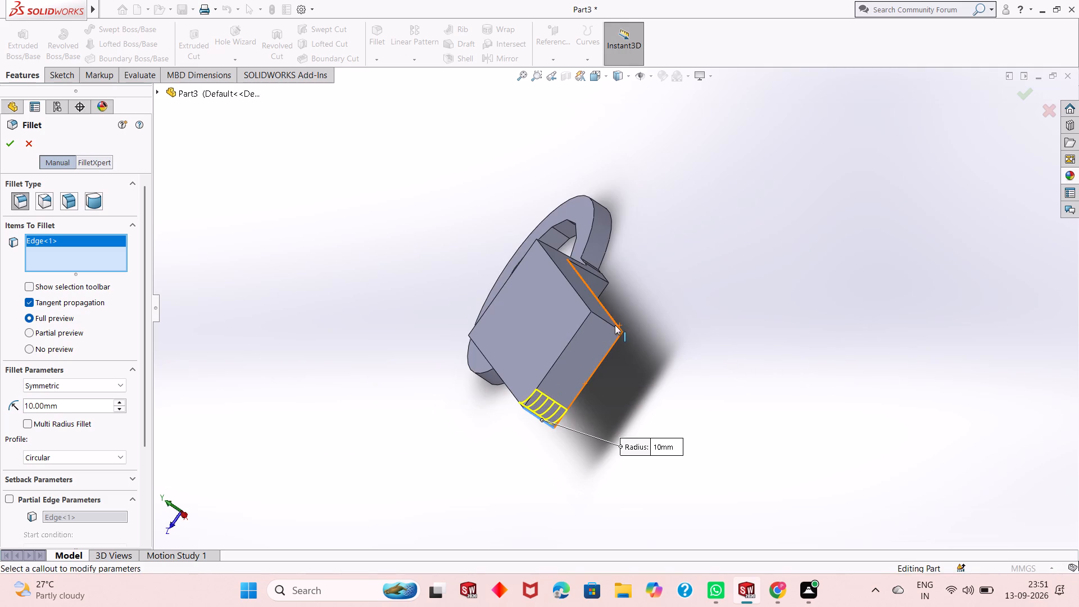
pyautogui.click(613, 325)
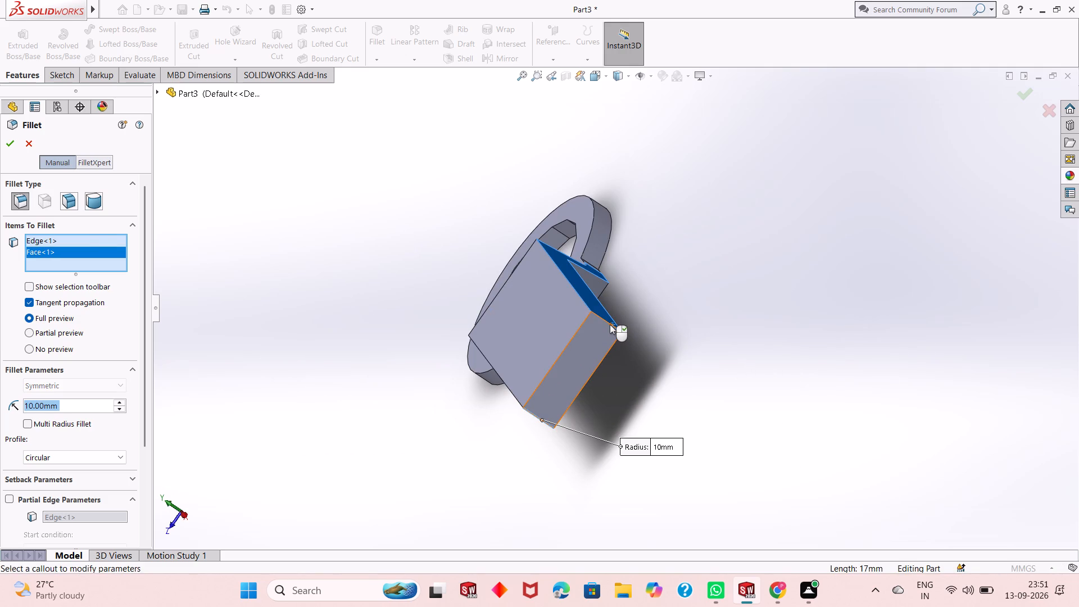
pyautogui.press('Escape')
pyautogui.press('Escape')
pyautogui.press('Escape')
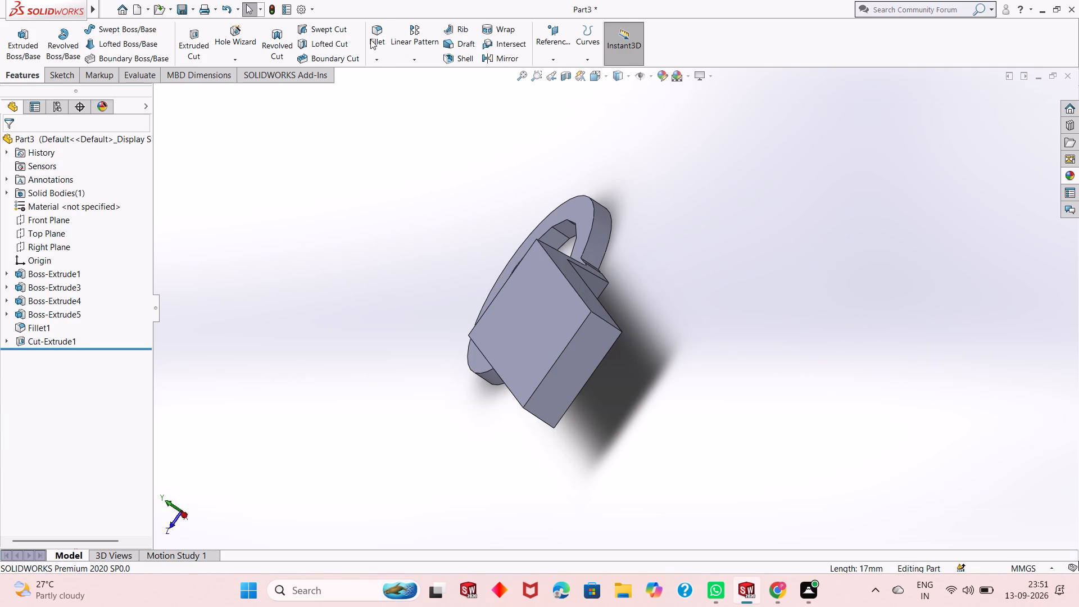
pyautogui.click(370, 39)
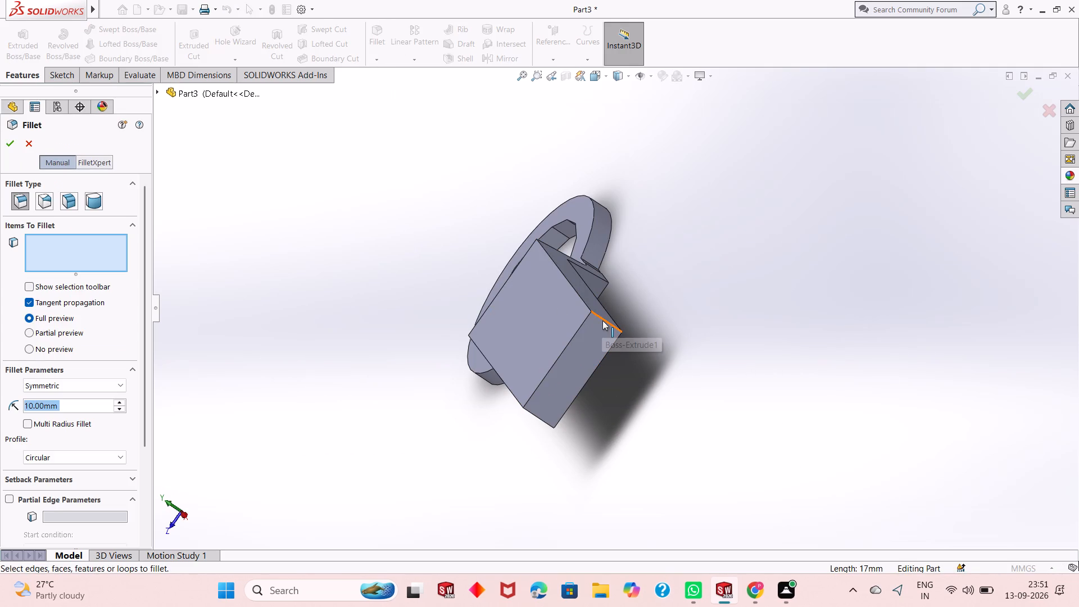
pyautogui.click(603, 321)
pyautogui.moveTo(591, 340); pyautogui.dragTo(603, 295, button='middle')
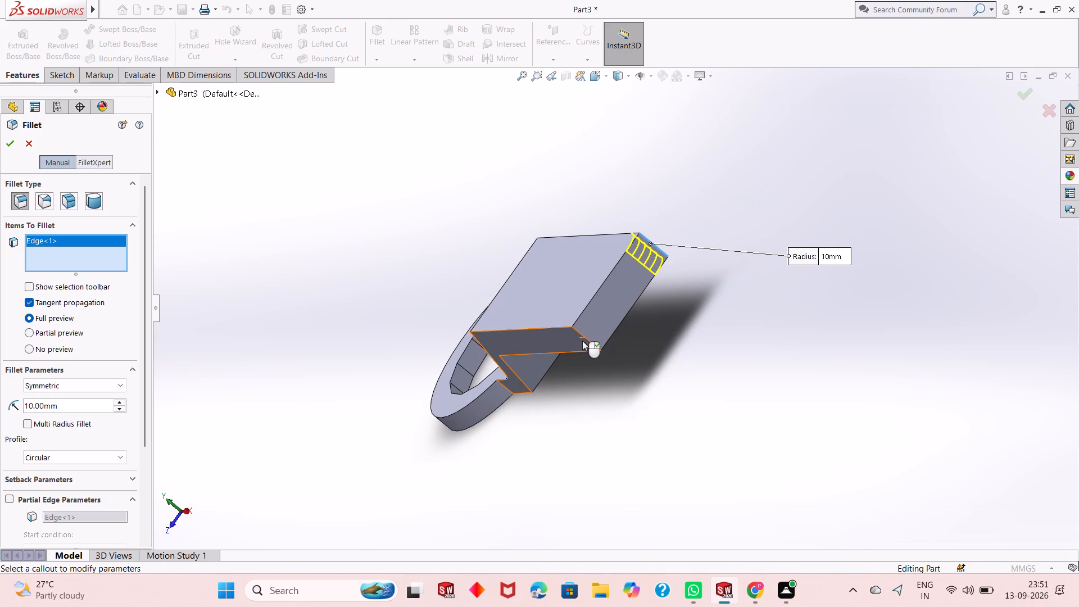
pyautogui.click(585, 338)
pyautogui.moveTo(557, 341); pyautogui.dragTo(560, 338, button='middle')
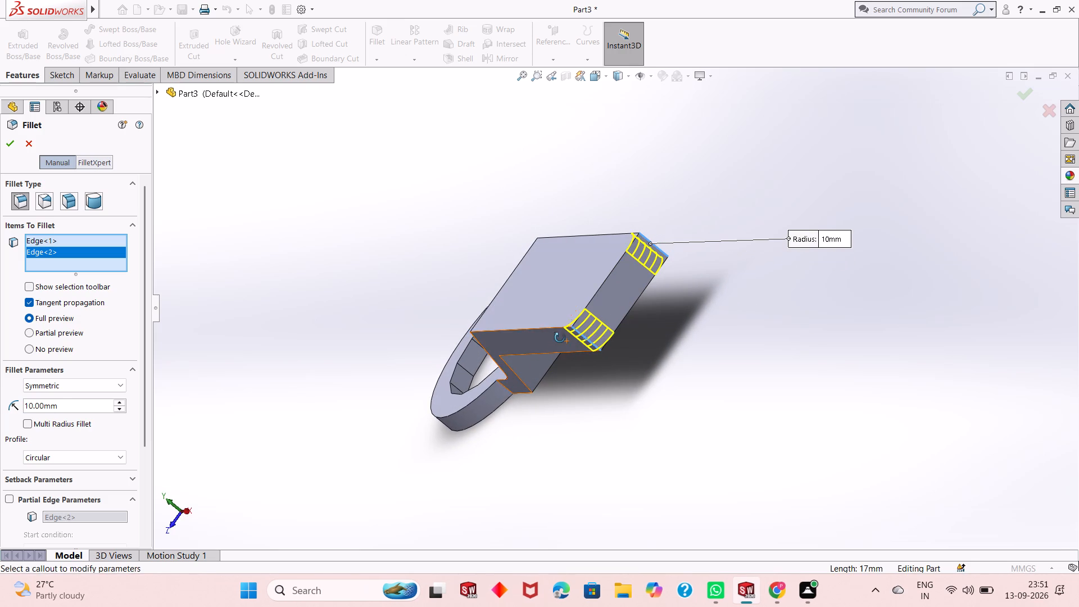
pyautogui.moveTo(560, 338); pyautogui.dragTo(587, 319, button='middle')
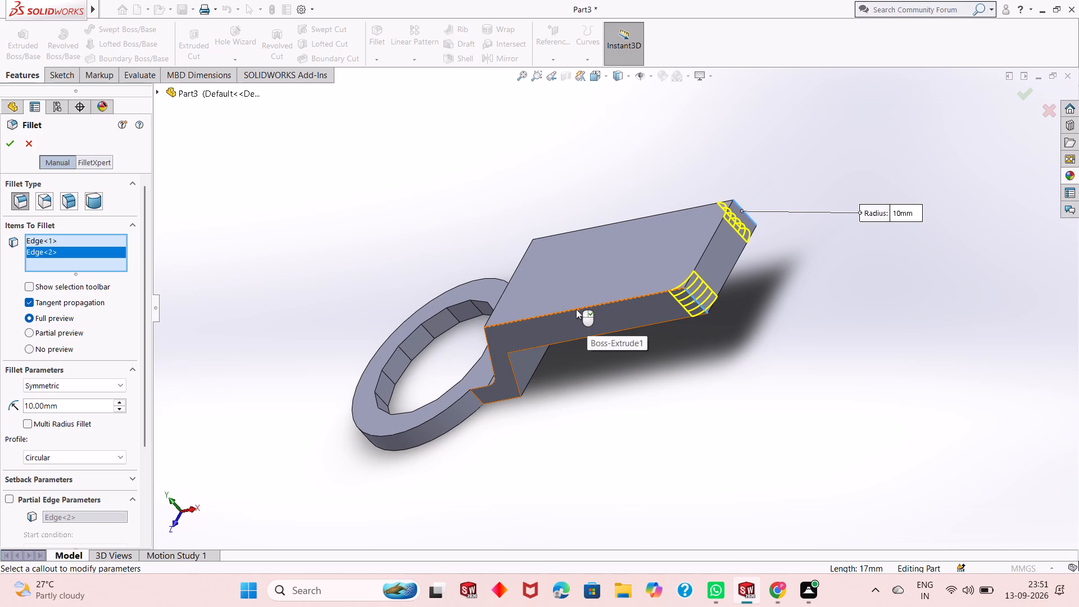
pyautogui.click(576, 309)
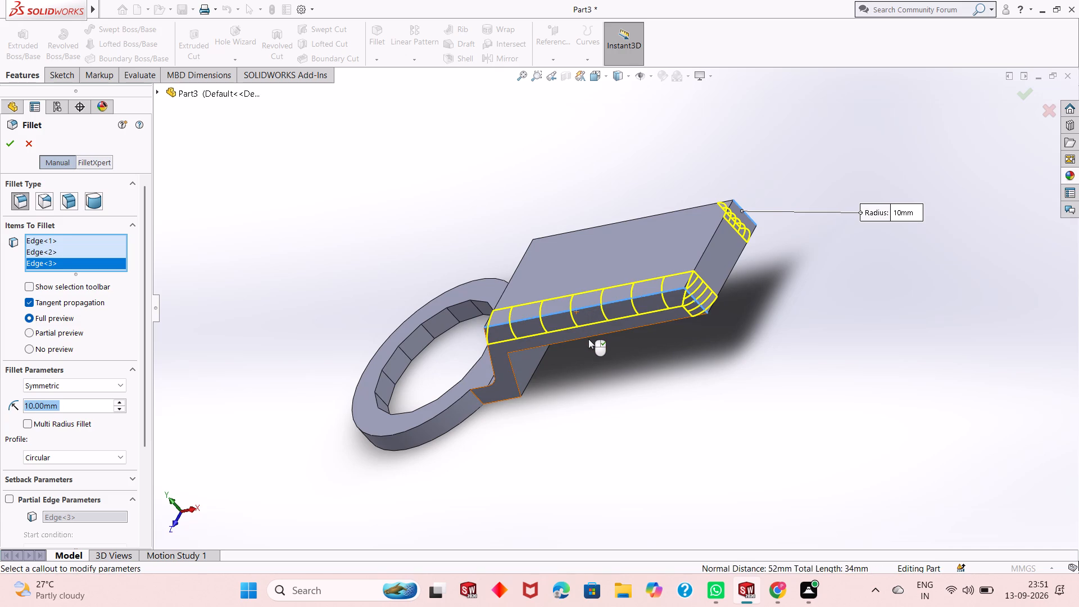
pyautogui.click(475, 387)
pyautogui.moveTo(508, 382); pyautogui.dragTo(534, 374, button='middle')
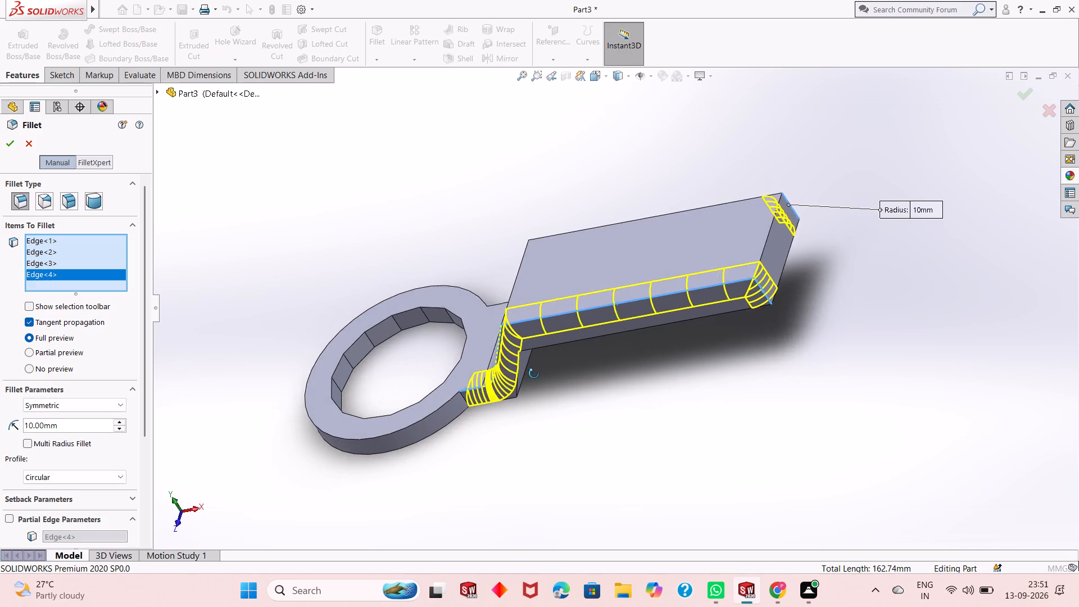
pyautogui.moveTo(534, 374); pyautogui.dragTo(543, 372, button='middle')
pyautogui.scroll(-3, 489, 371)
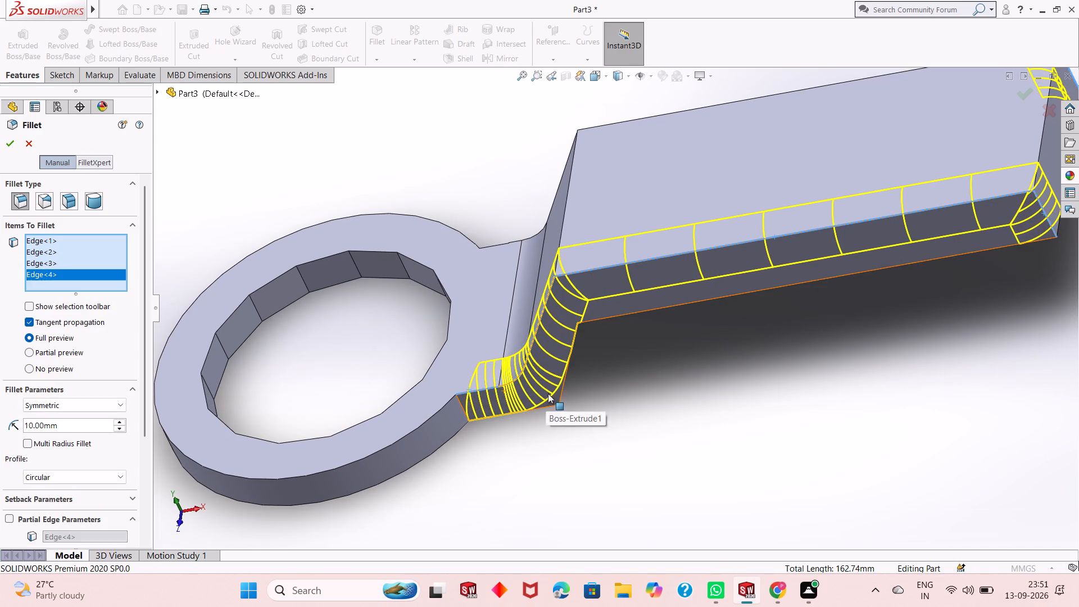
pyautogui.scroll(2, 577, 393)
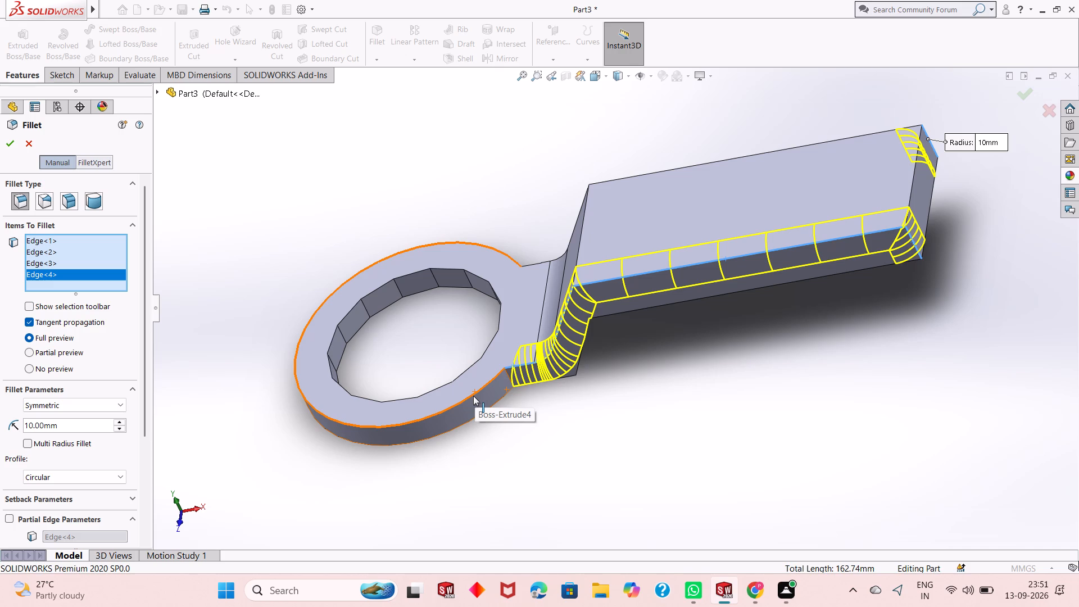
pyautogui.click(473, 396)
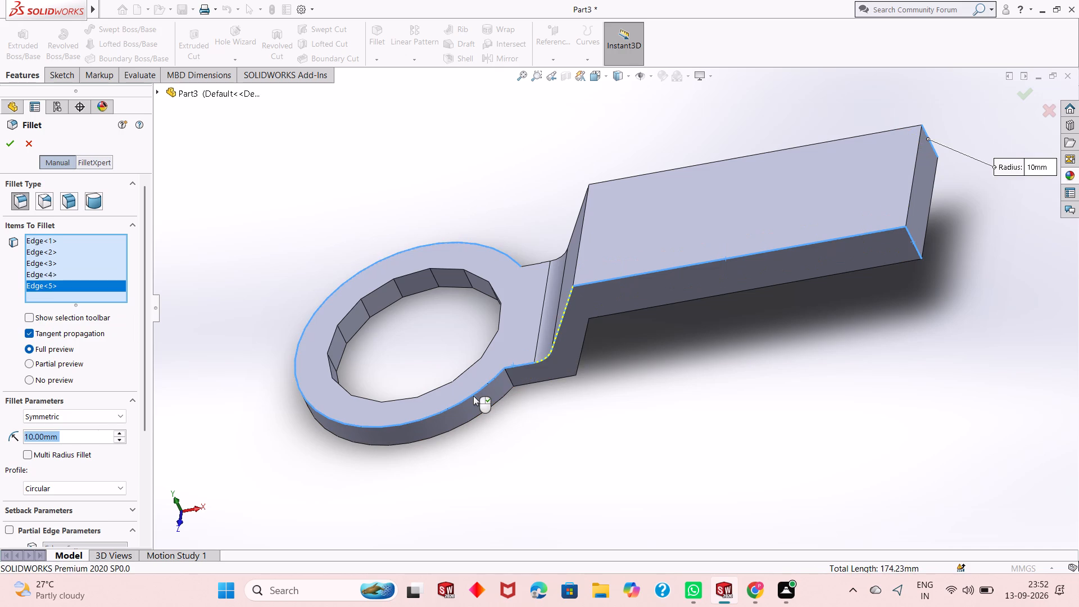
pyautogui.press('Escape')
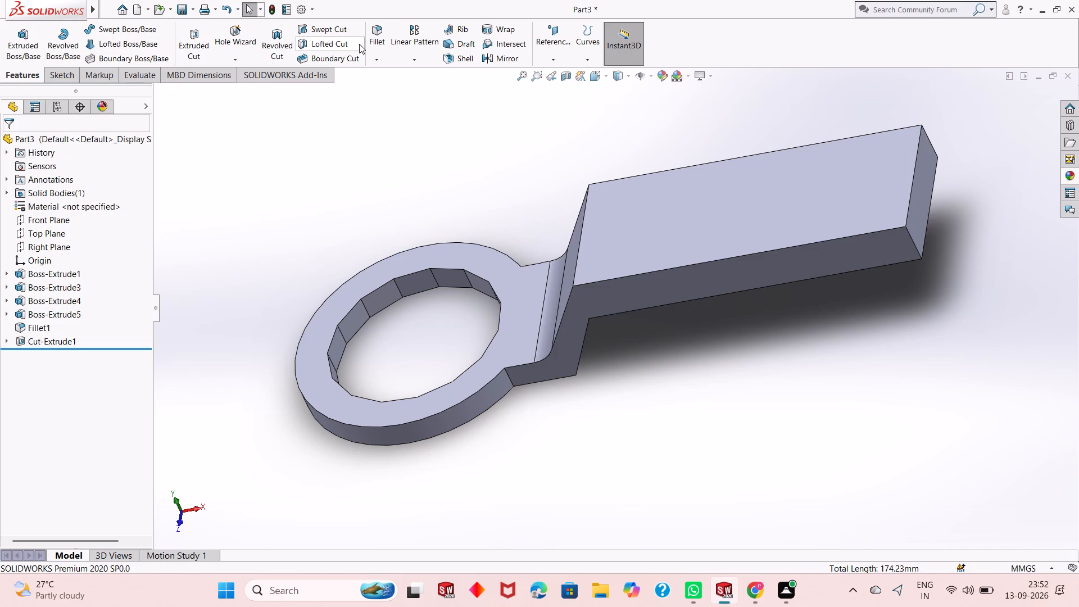
# Fillet the block's two end corner edges, its four top-face edges and one slanted side edge of the leg with a 10 mm radius.
pyautogui.click(382, 39)
pyautogui.moveTo(634, 300); pyautogui.dragTo(528, 356, button='middle')
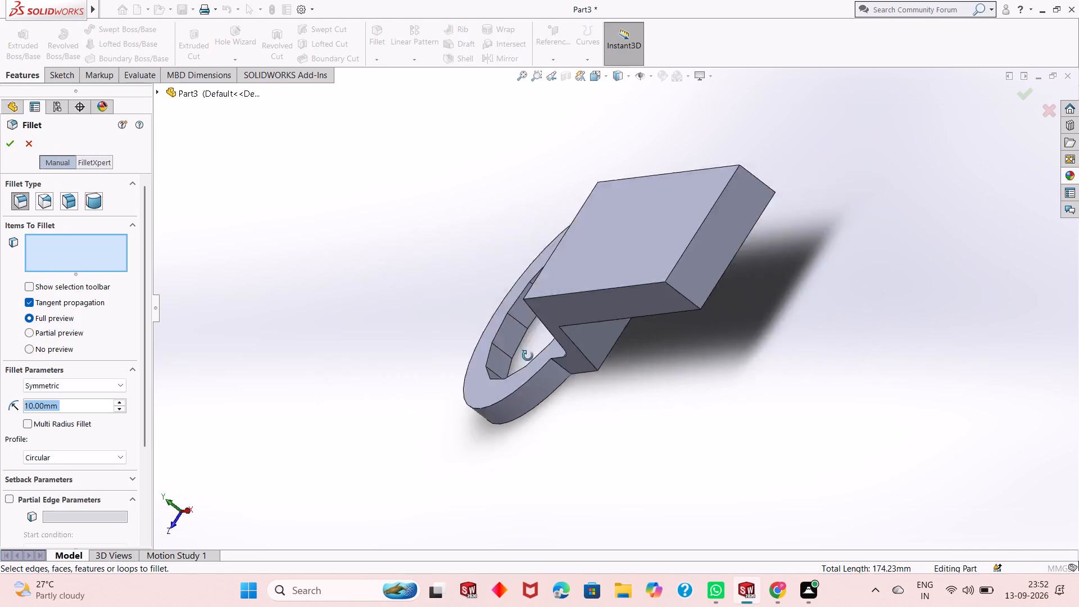
pyautogui.moveTo(528, 356); pyautogui.dragTo(484, 382, button='middle')
pyautogui.click(364, 279)
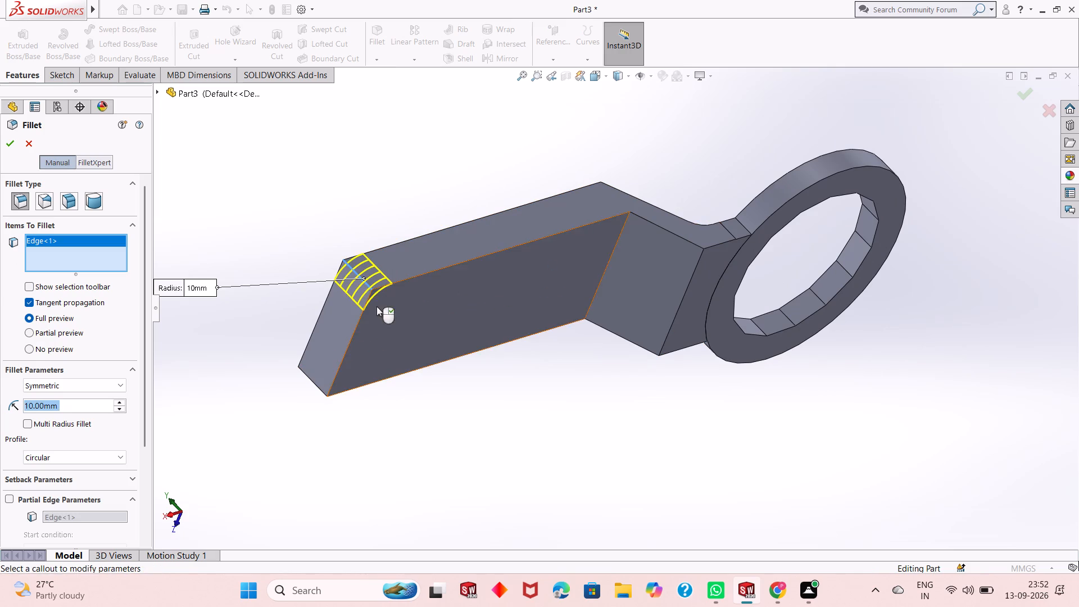
pyautogui.moveTo(380, 307); pyautogui.dragTo(506, 277, button='middle')
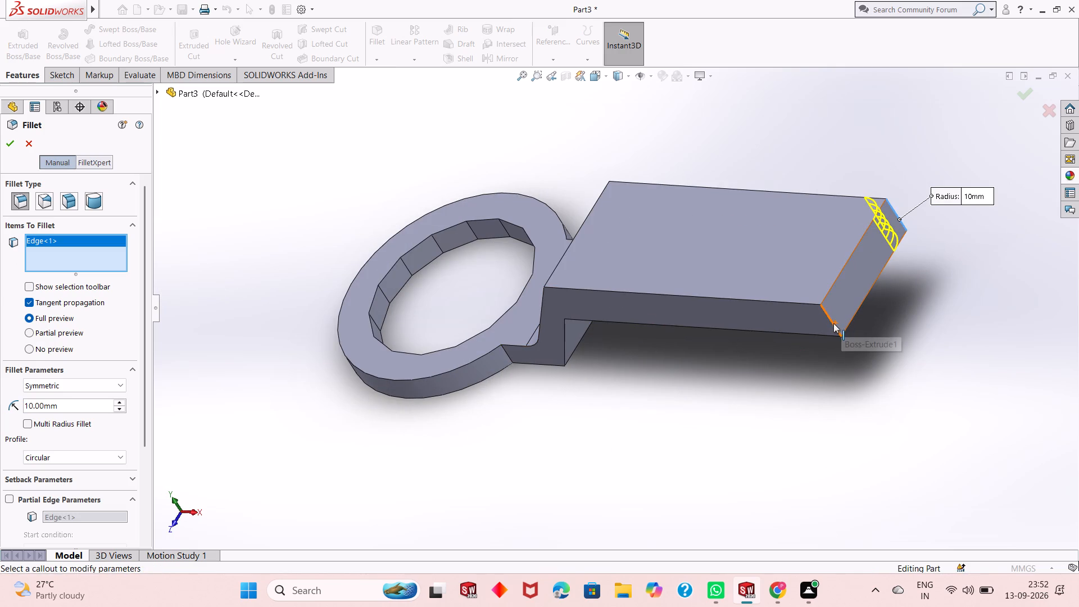
pyautogui.click(833, 324)
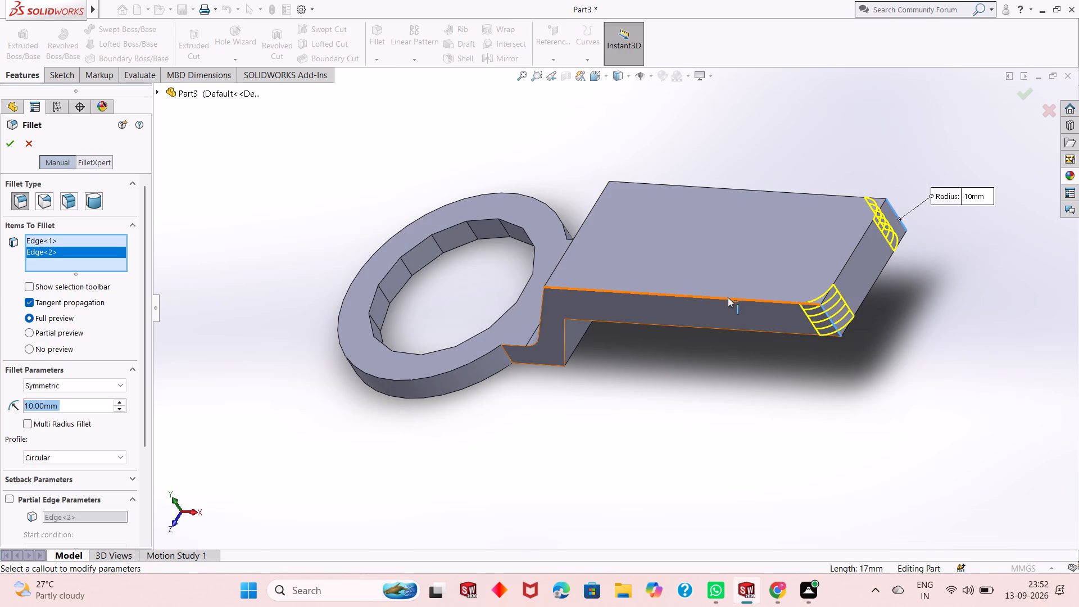
pyautogui.click(728, 297)
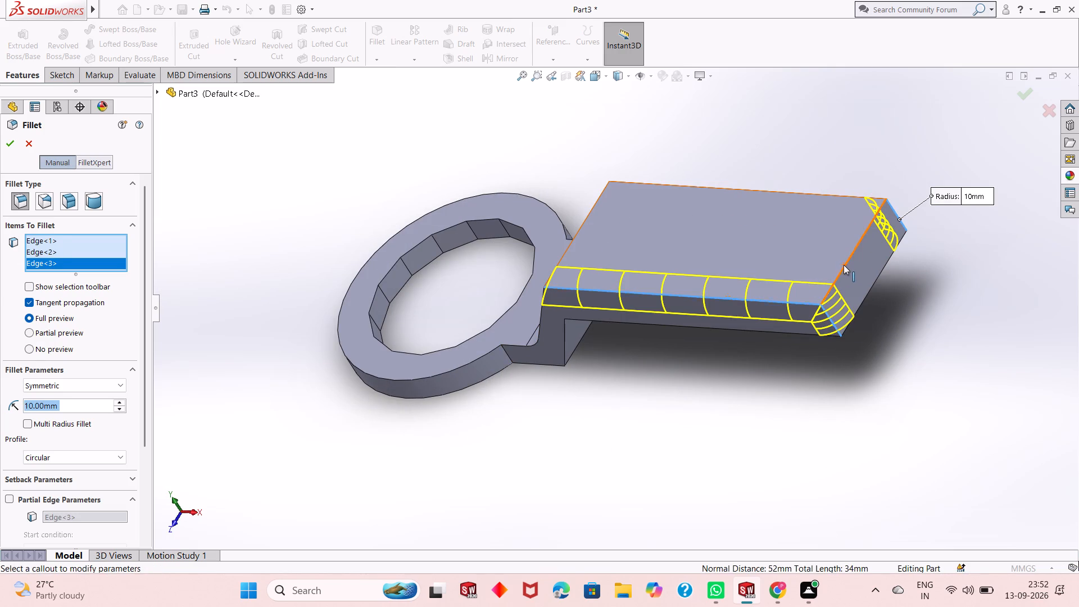
pyautogui.click(847, 265)
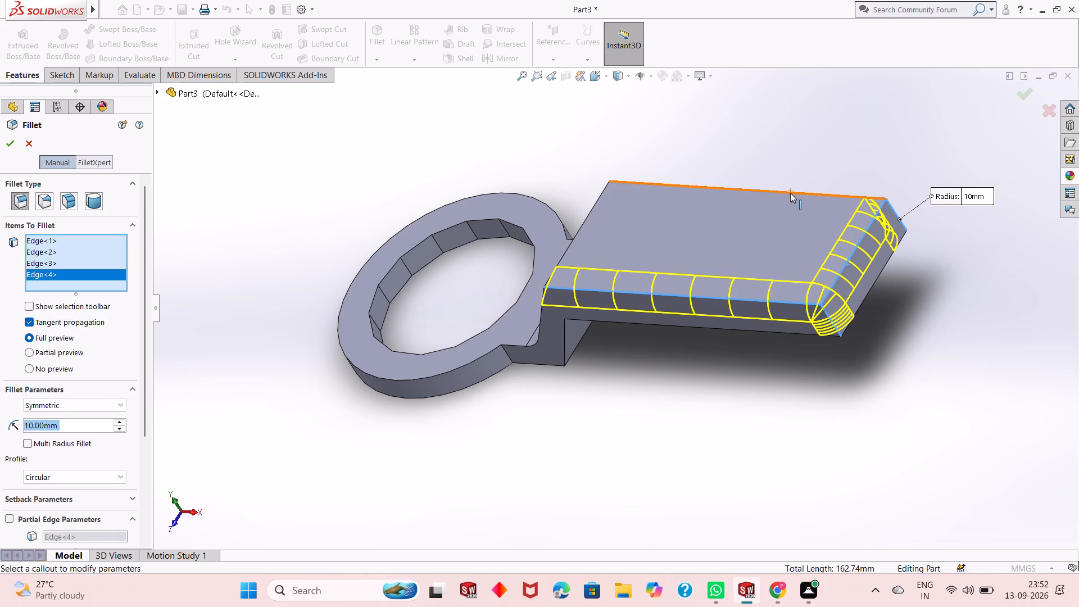
pyautogui.click(790, 193)
pyautogui.click(587, 216)
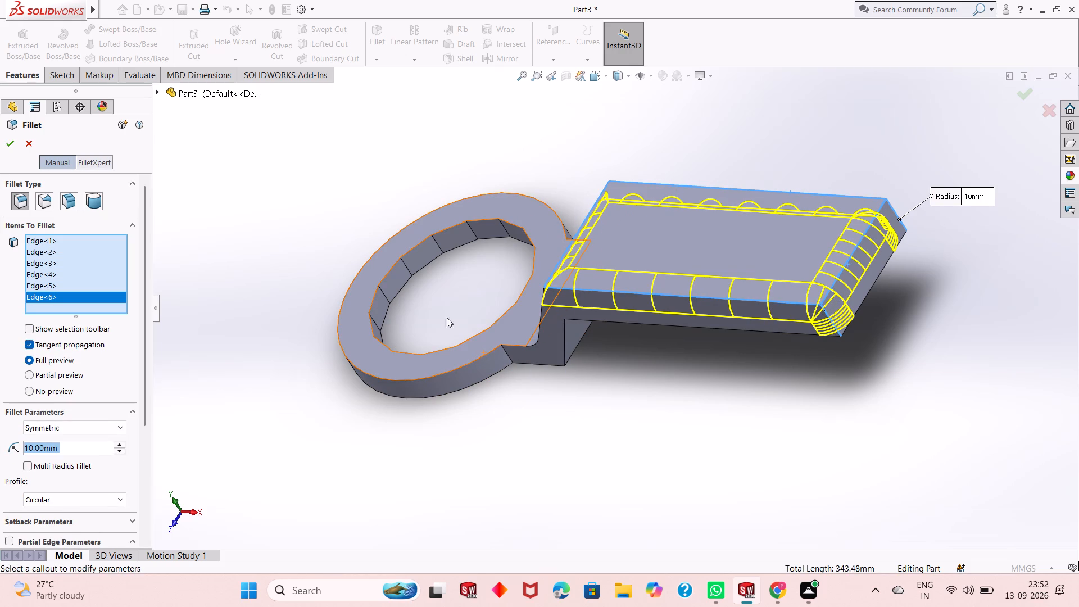
pyautogui.moveTo(569, 367); pyautogui.dragTo(607, 351, button='middle')
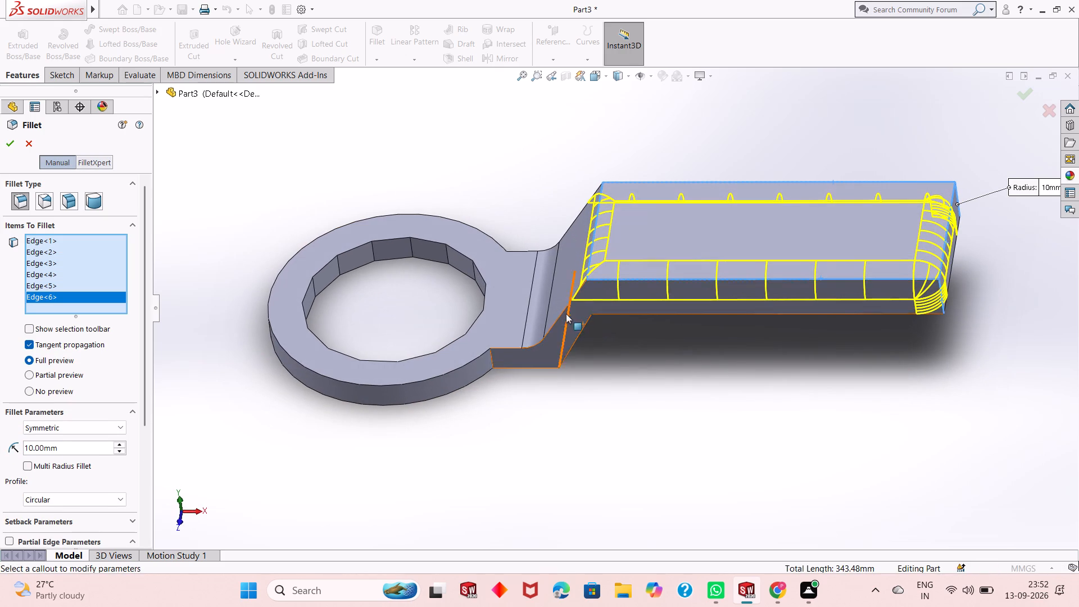
pyautogui.click(564, 312)
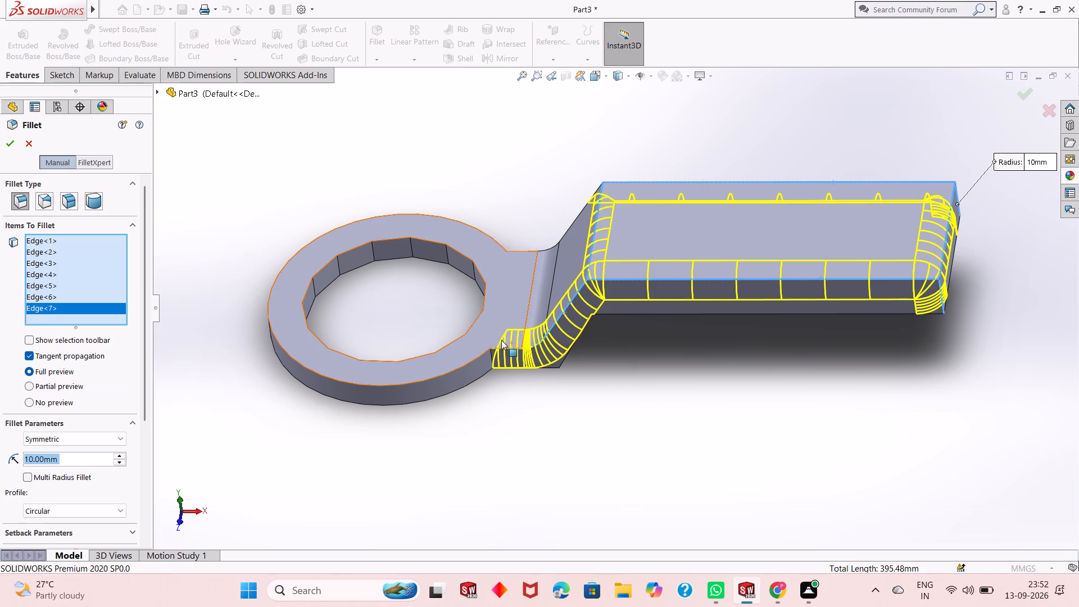
pyautogui.click(13, 144)
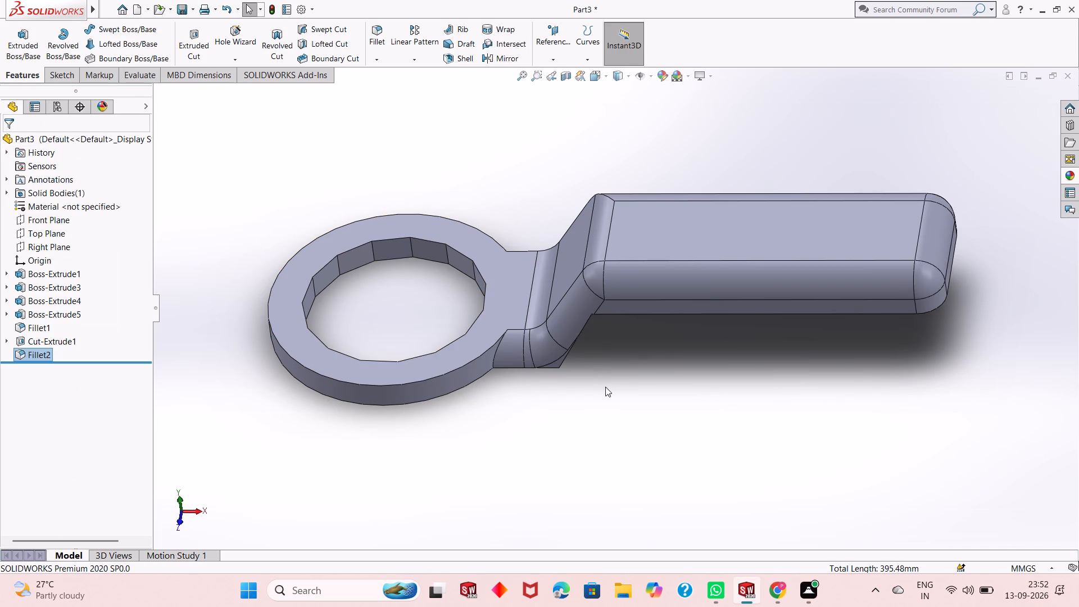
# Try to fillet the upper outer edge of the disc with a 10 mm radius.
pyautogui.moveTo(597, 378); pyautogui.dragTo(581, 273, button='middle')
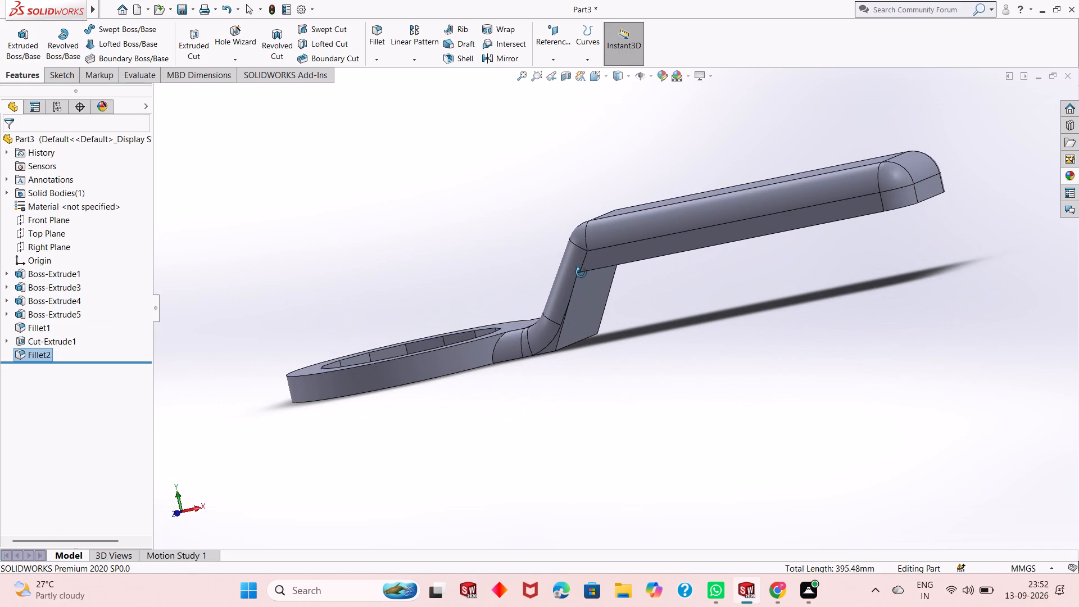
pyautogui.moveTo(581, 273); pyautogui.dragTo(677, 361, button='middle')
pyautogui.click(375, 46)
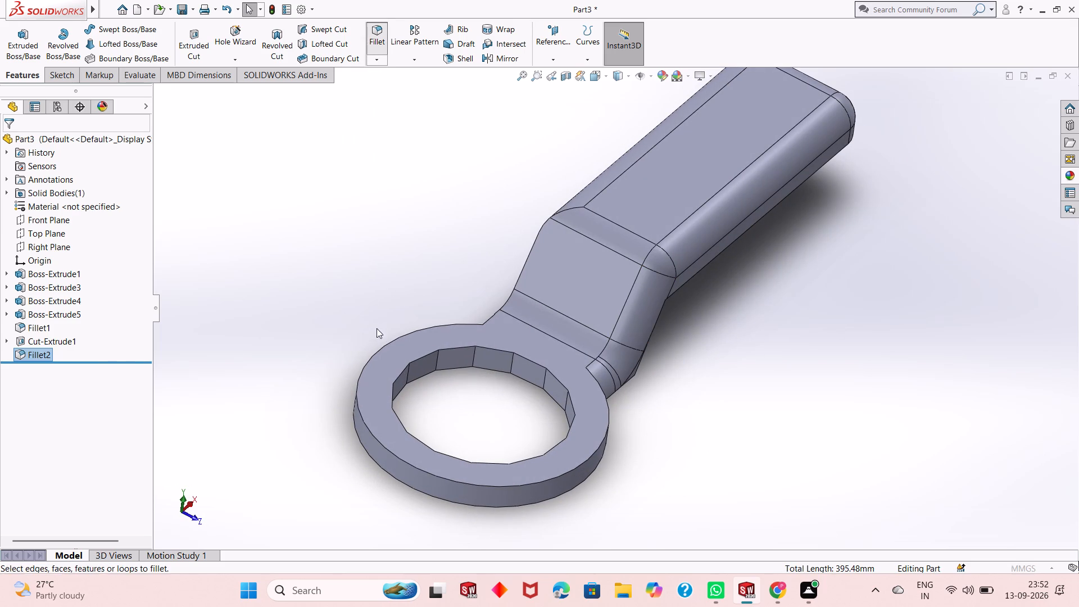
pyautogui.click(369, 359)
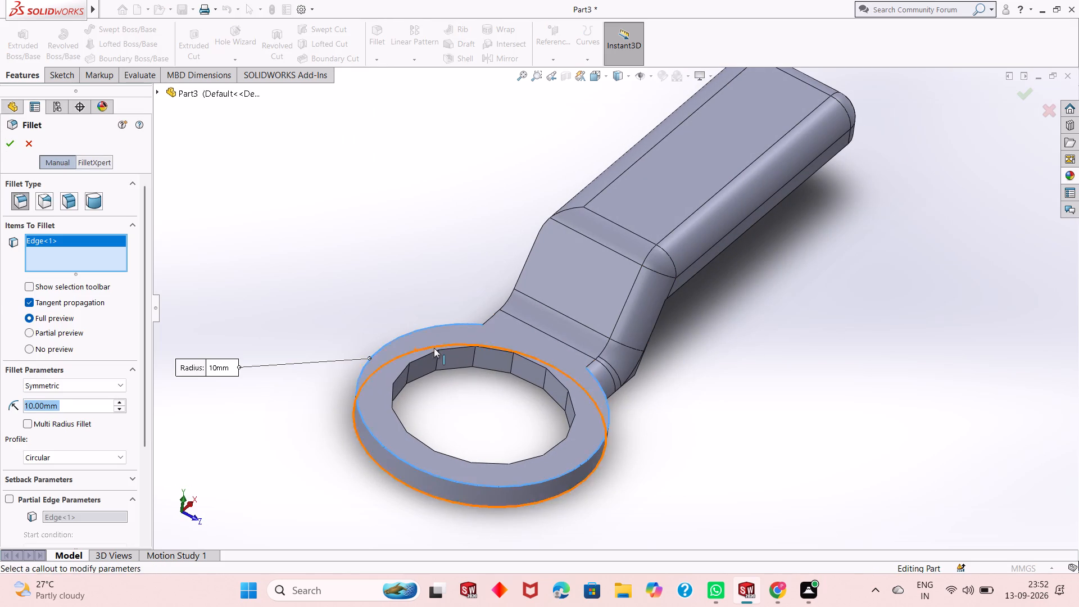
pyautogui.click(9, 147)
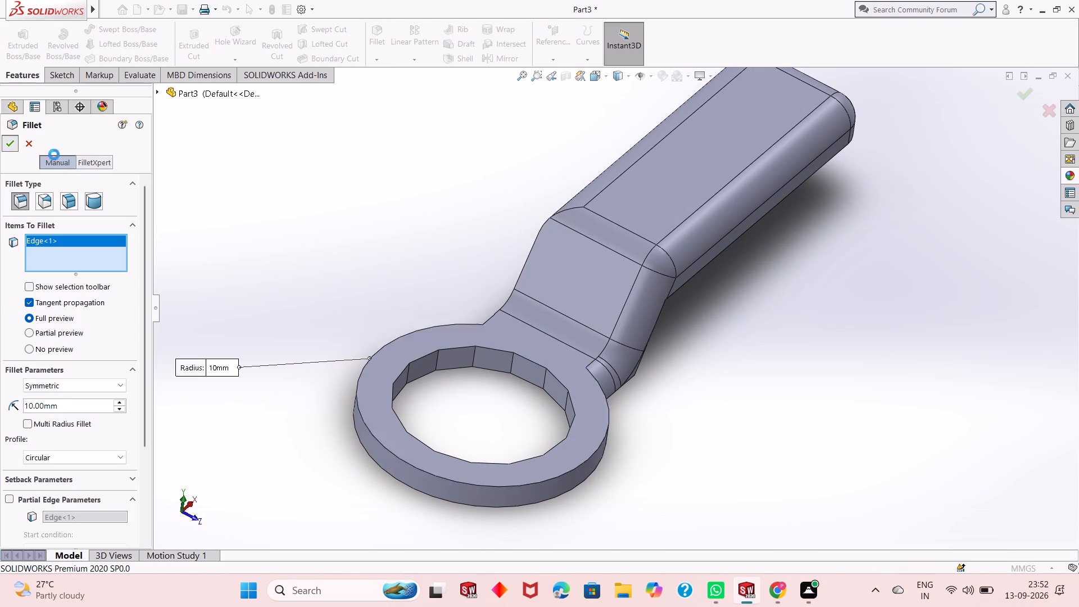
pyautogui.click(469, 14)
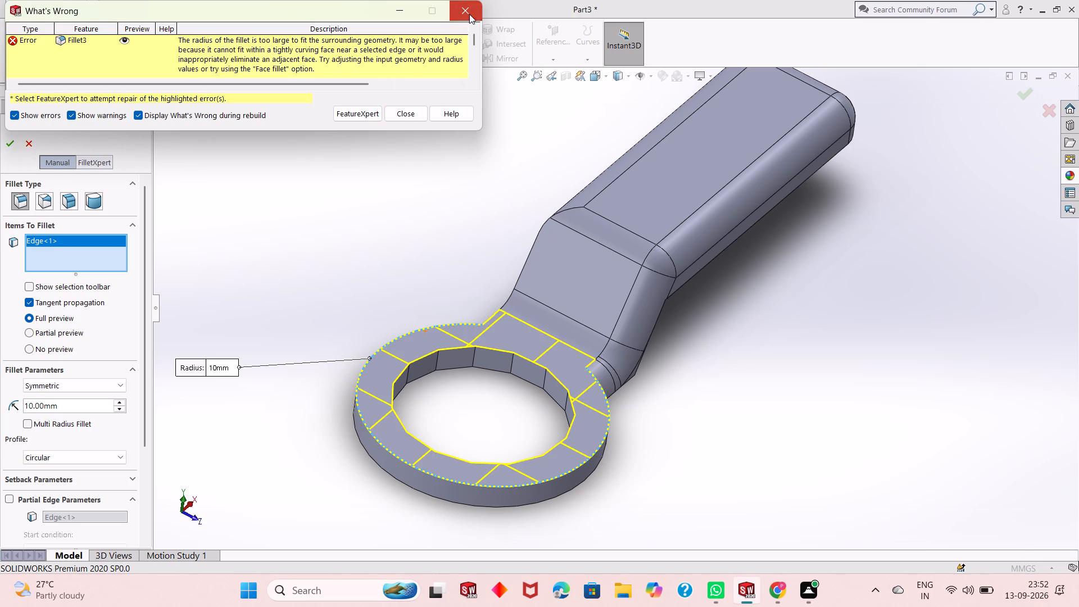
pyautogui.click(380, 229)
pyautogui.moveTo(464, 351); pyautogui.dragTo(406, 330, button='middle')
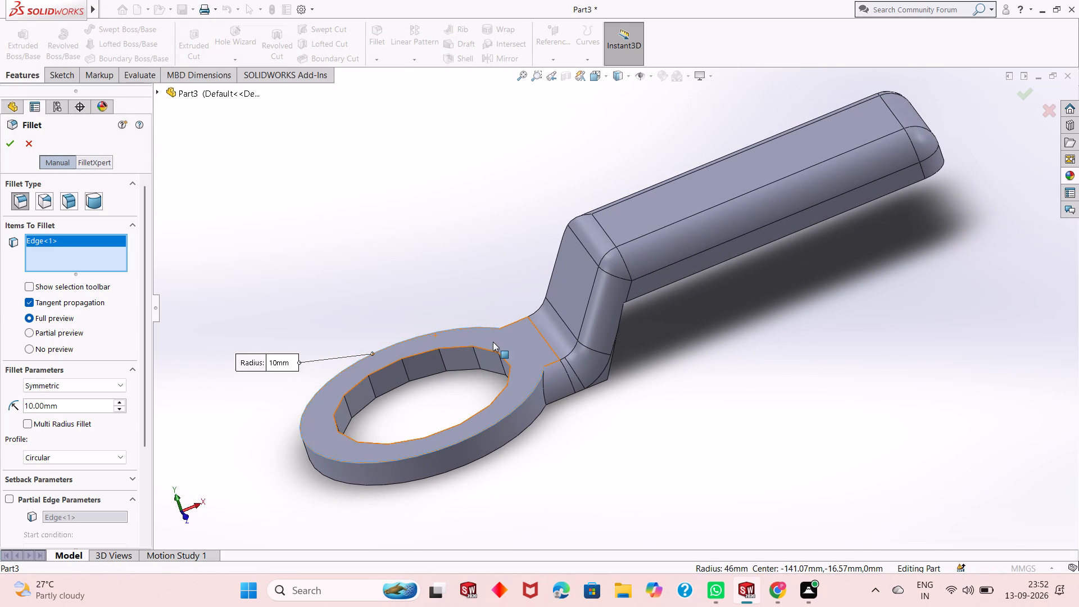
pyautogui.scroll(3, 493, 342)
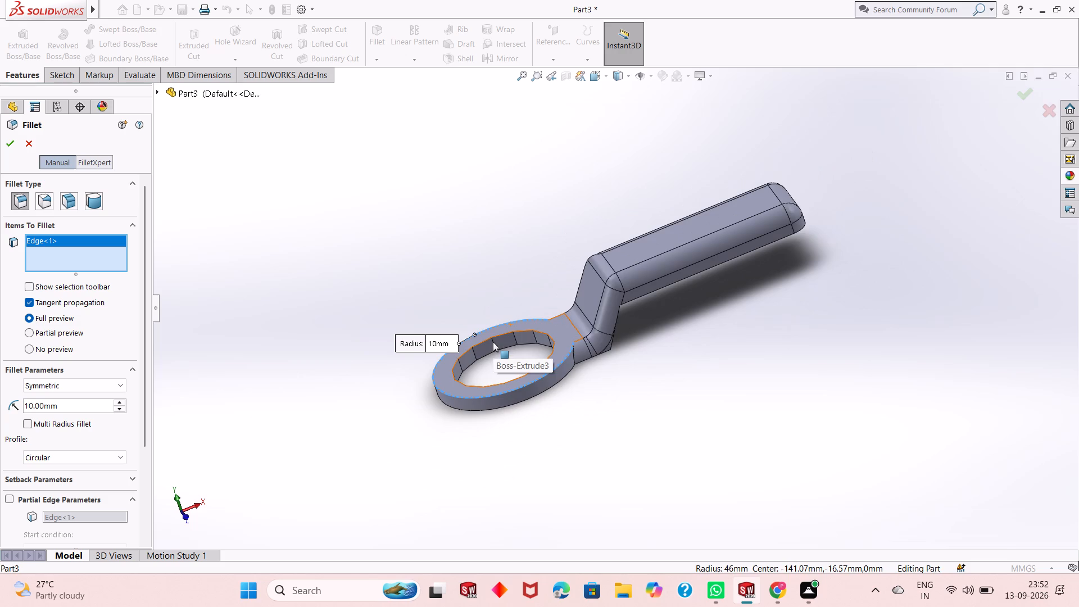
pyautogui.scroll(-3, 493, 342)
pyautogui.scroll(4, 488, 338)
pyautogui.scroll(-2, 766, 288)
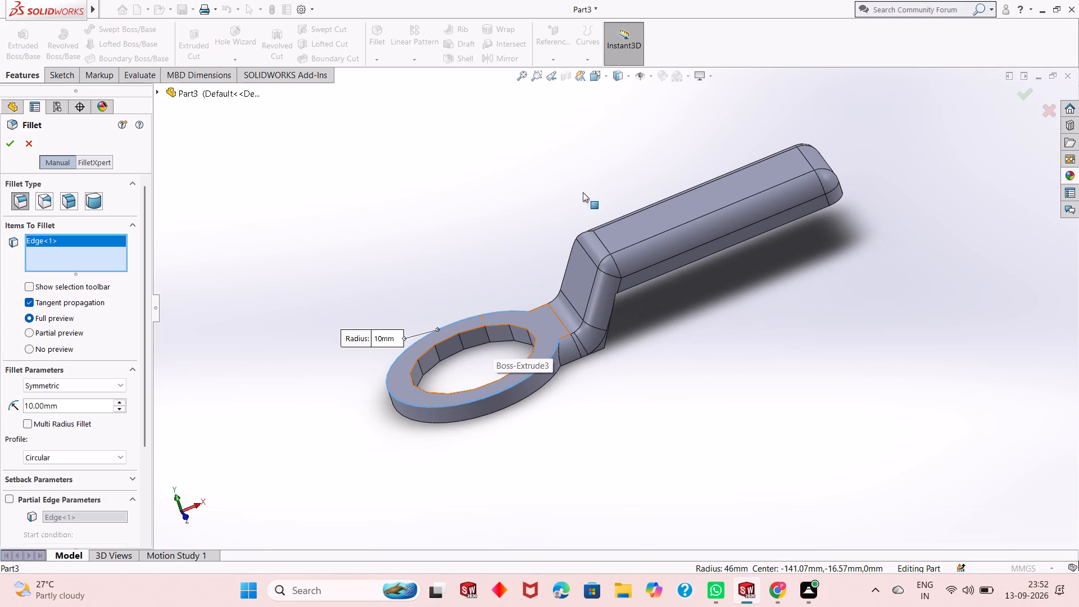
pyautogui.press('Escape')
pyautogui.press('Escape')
# Apply an orange colour from the standard swatches to the whole part.
pyautogui.click(664, 71)
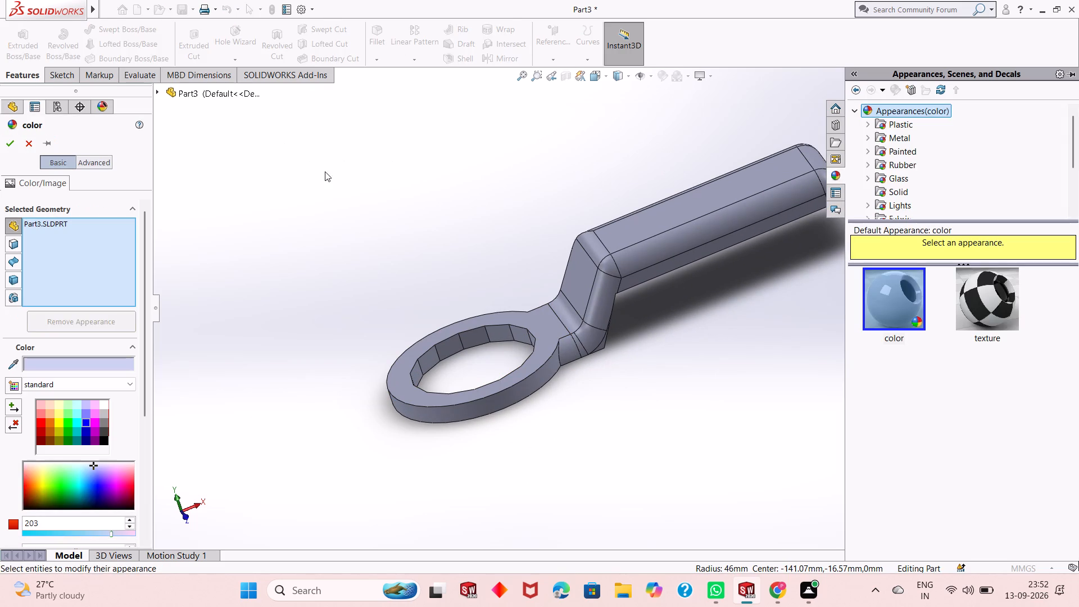
pyautogui.click(53, 434)
pyautogui.click(53, 425)
pyautogui.click(51, 418)
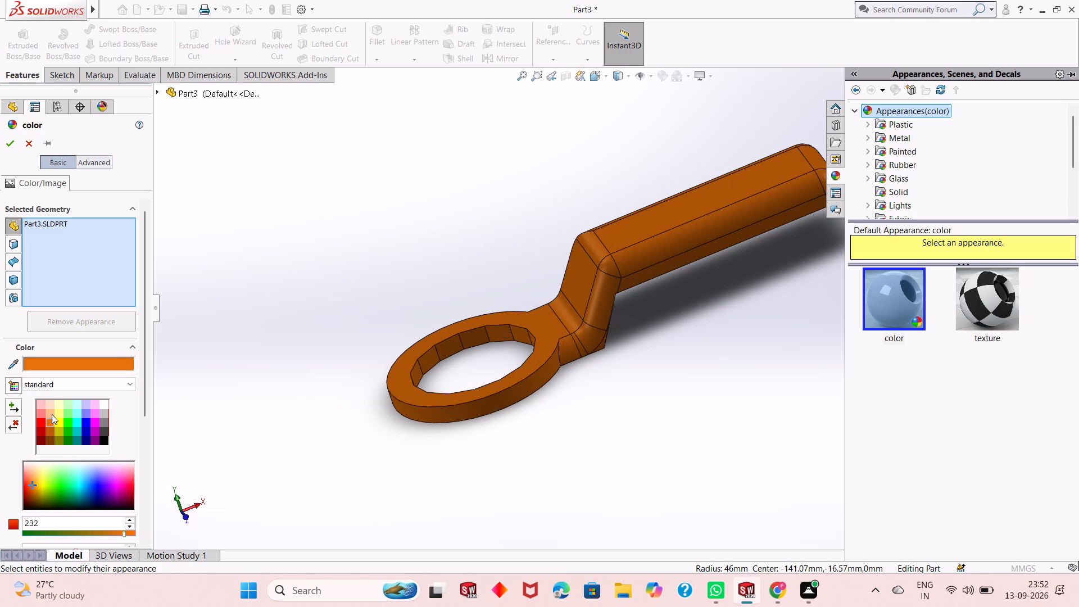
pyautogui.click(52, 413)
pyautogui.click(52, 419)
pyautogui.click(11, 148)
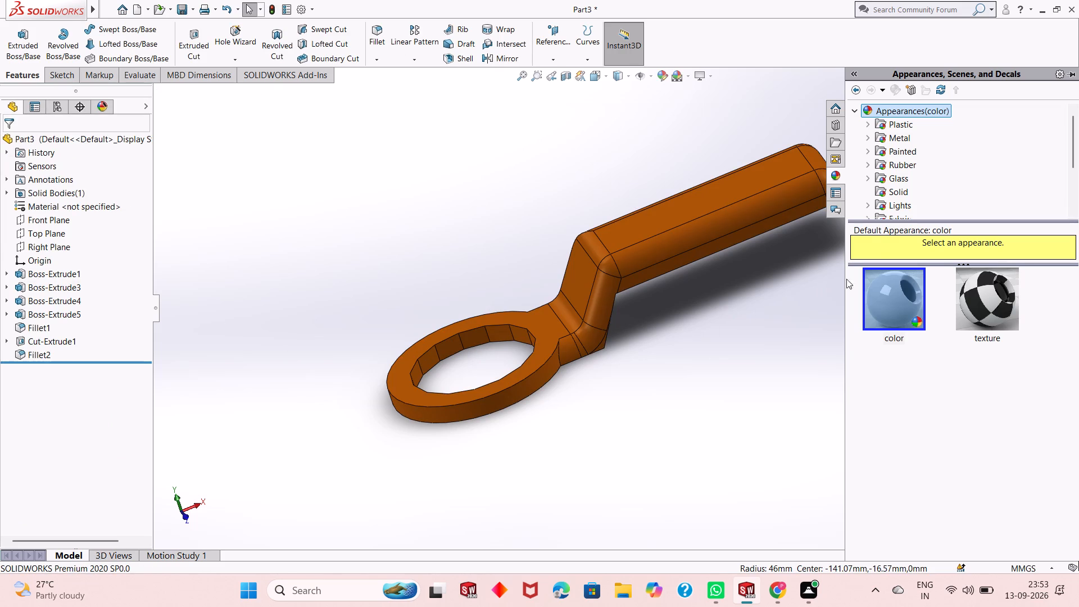
# Apply the polished aluminum metal appearance to the cut feature that forms the 15-sided opening.
pyautogui.click(895, 146)
pyautogui.click(895, 137)
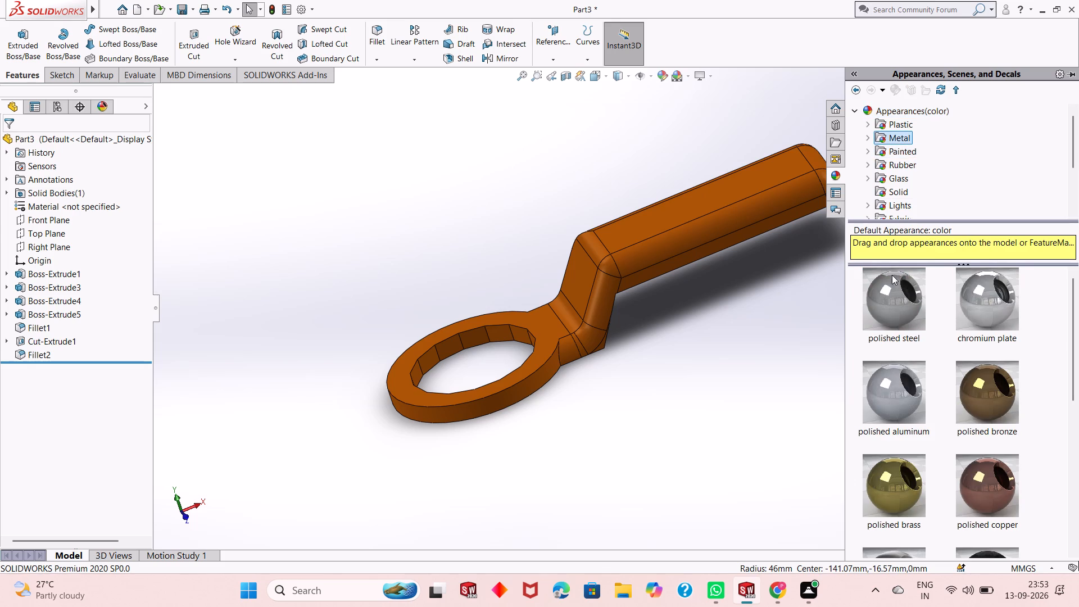
pyautogui.moveTo(890, 389); pyautogui.dragTo(476, 338)
pyautogui.click(493, 333)
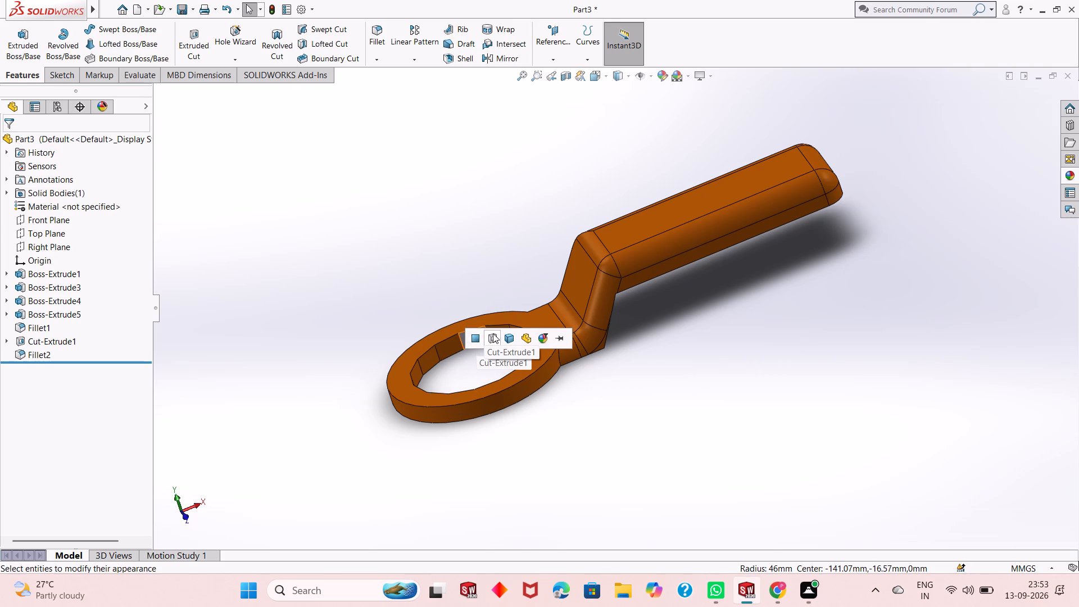
pyautogui.click(559, 437)
# Examine the coloured spanner and the inner faces of its ring opening from near and far.
pyautogui.scroll(1, 514, 406)
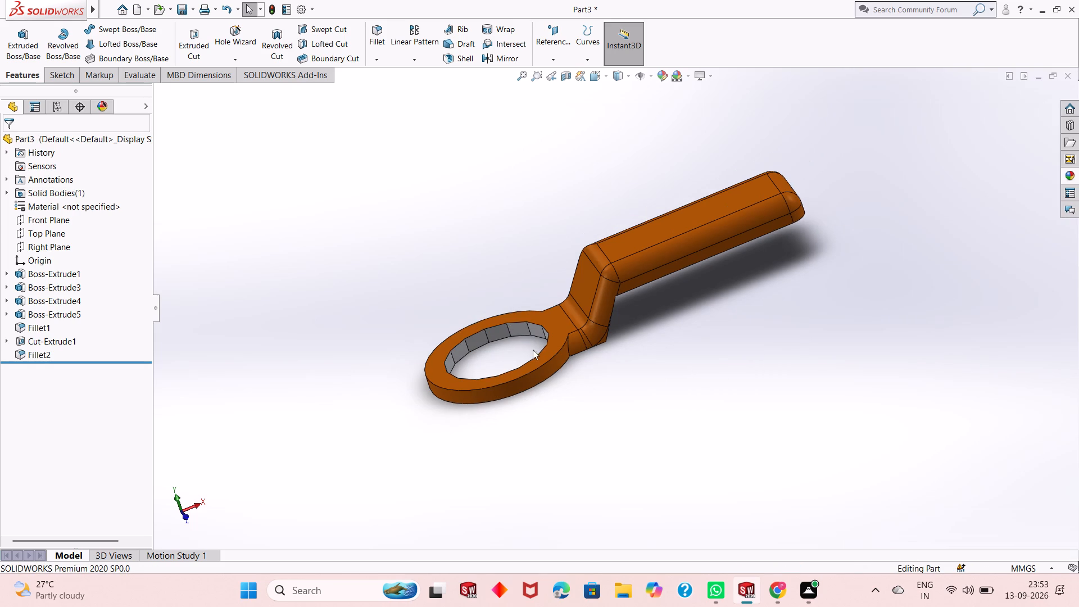
pyautogui.scroll(-3, 557, 304)
pyautogui.scroll(2, 421, 392)
pyautogui.scroll(-1, 690, 286)
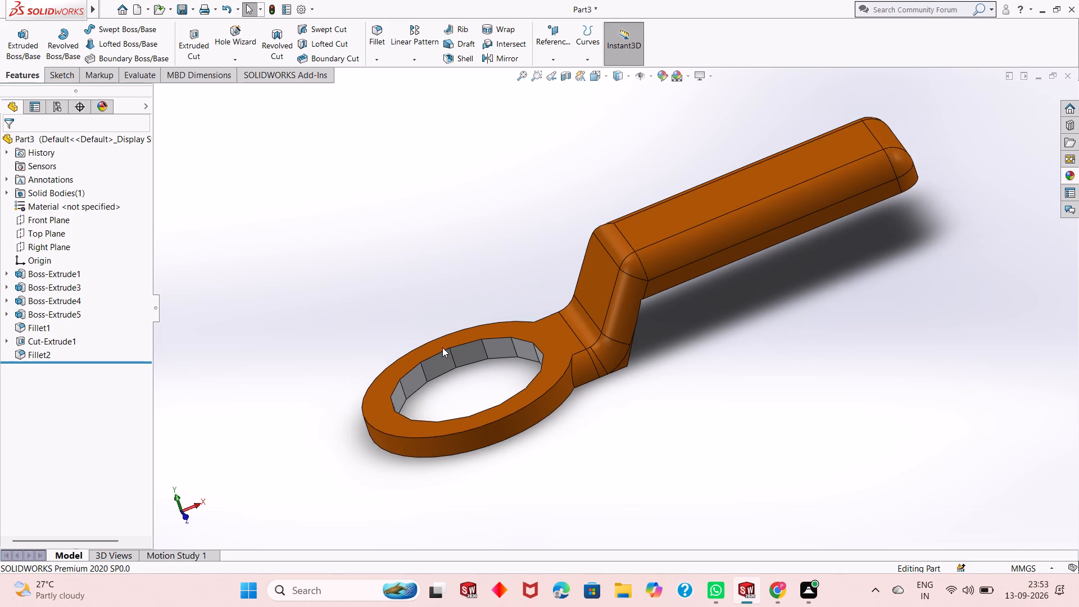
pyautogui.scroll(2, 442, 347)
pyautogui.scroll(-2, 692, 285)
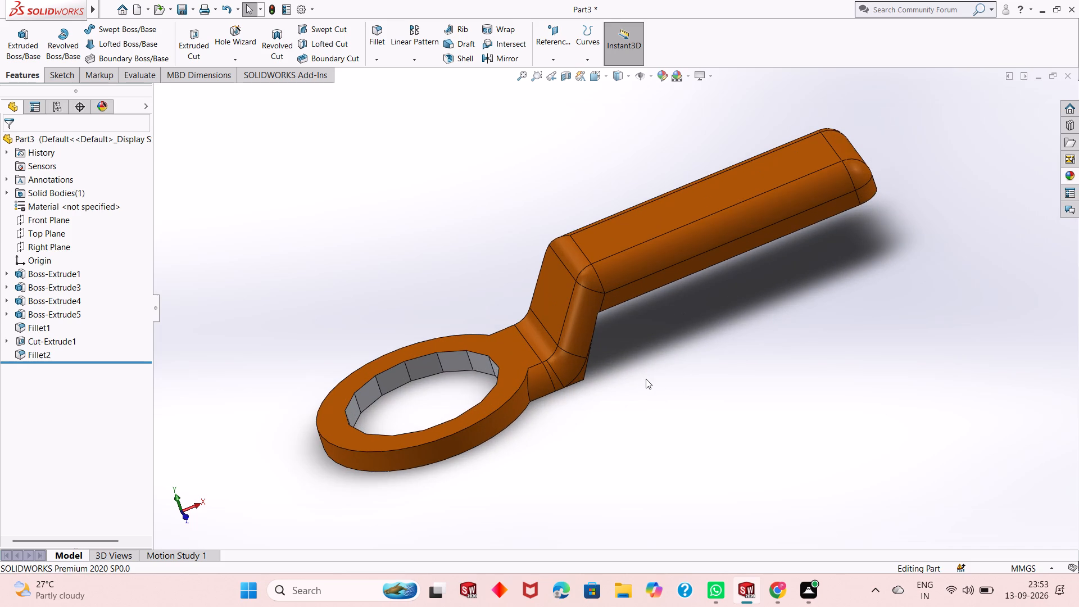
pyautogui.scroll(2, 646, 379)
pyautogui.scroll(-1, 646, 379)
pyautogui.scroll(1, 646, 379)
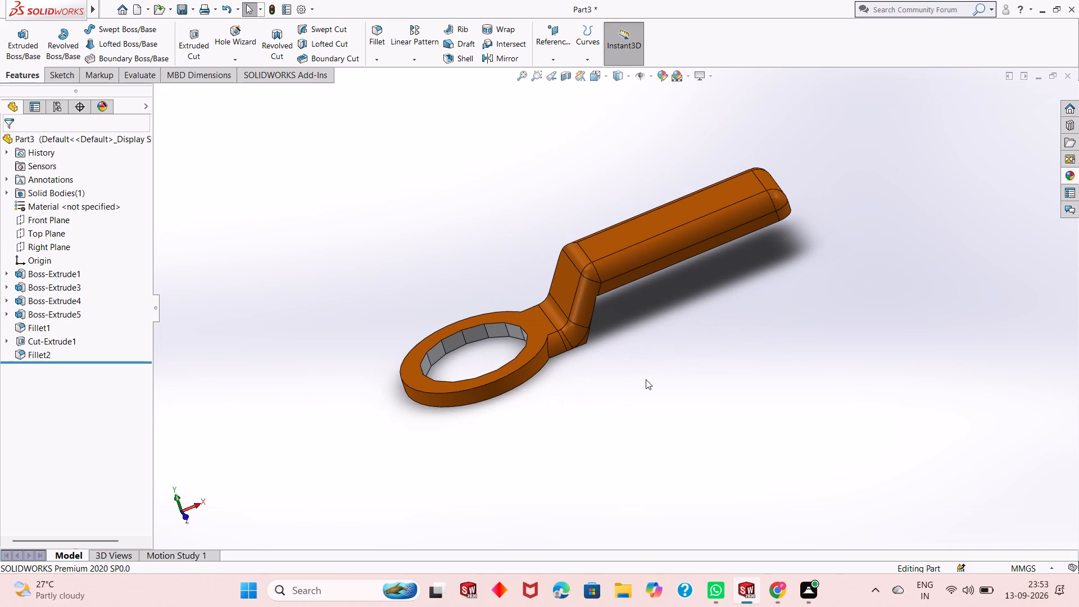
# Save the part in the Downloads folder as a SOLIDWORKS part named Ring spanner.
pyautogui.hotkey('ctrl', 's')
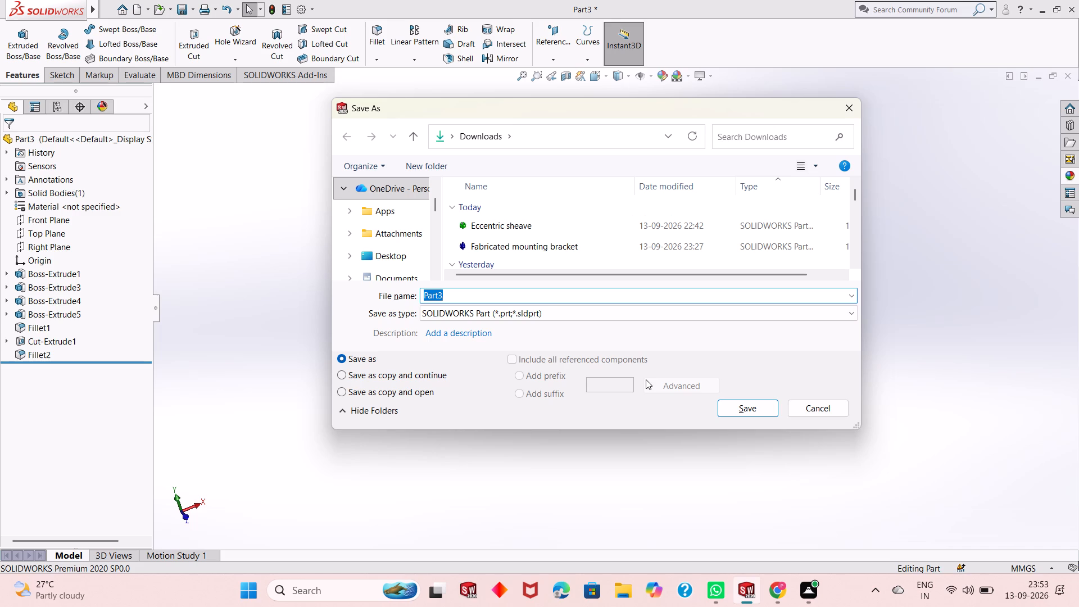
pyautogui.write('Ring spanner')
pyautogui.press('Return')
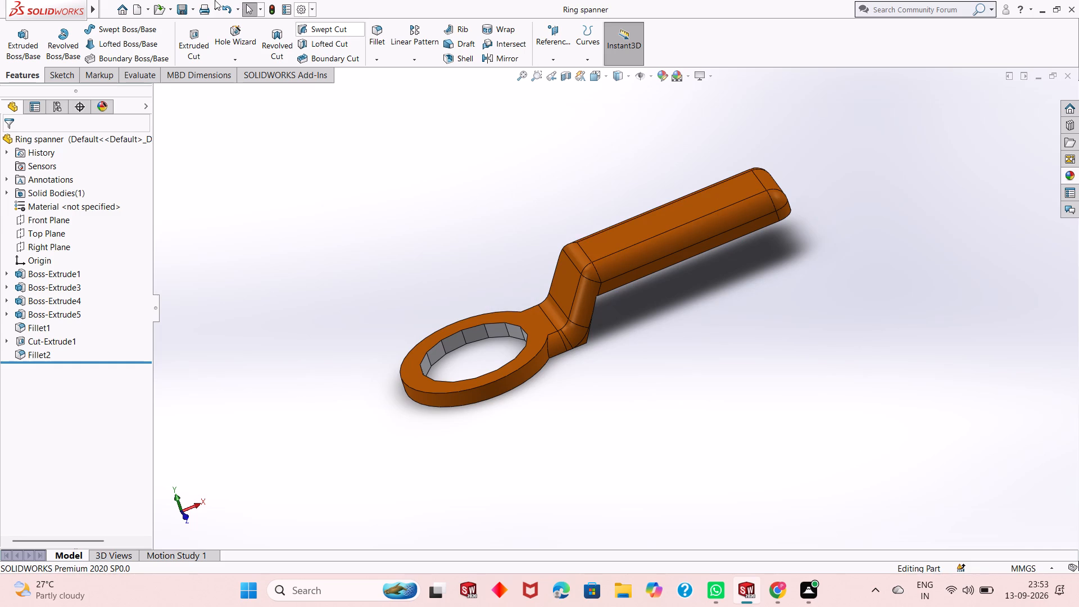
# Save the part also as an Adobe PDF named Ring spanner in the Downloads folder.
pyautogui.click(191, 7)
pyautogui.click(222, 40)
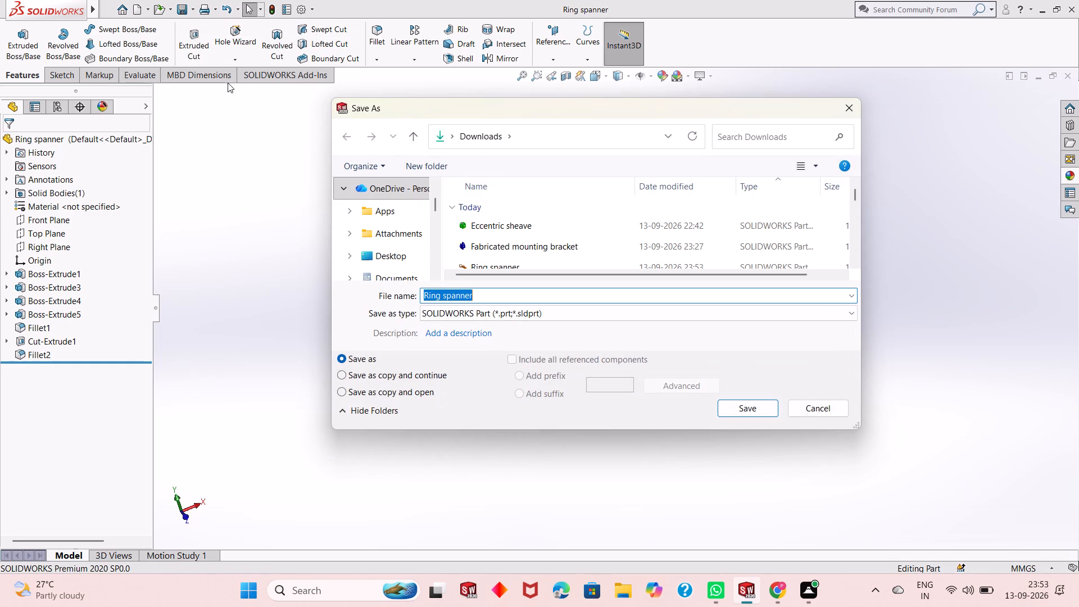
pyautogui.click(503, 315)
pyautogui.click(516, 88)
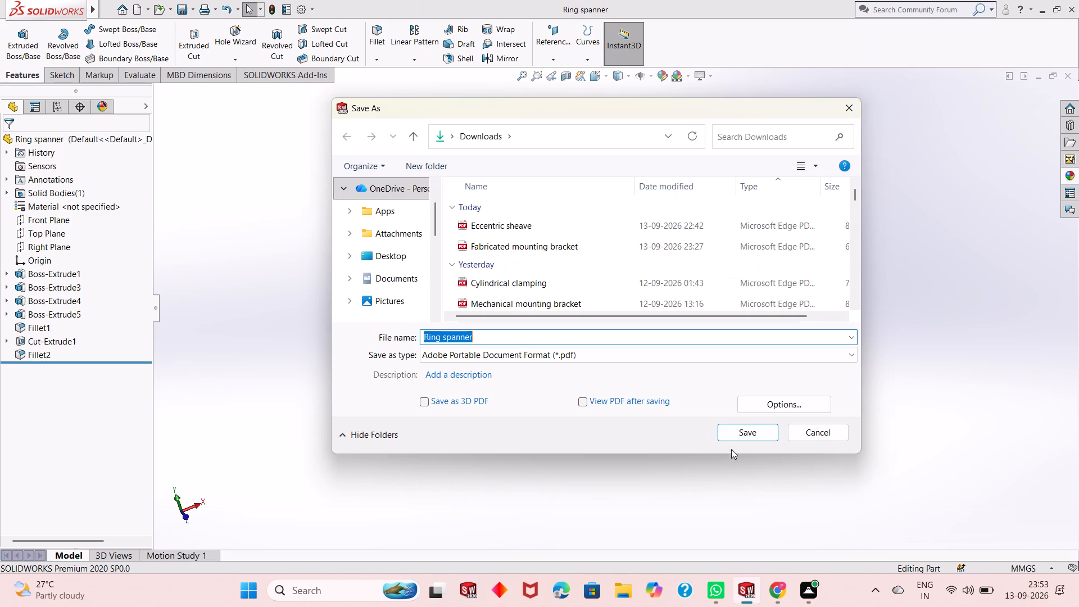
pyautogui.click(740, 429)
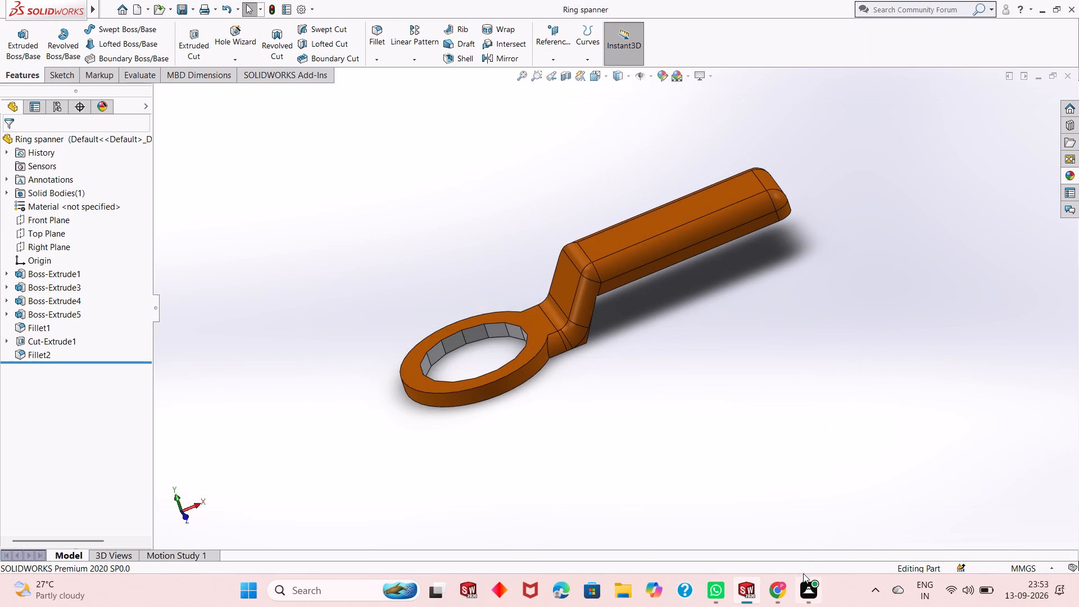